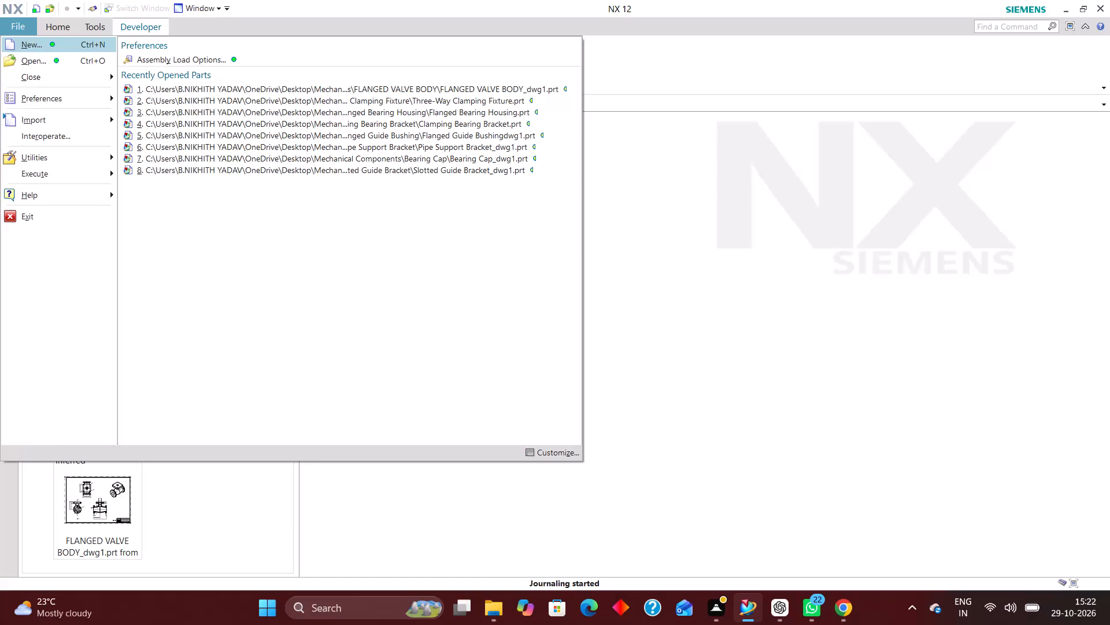
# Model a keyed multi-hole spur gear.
# Create a new millimetre part from the Model template, stored in the Multi-Hole Spur Gear folder under Mechanical Components on the Desktop.
pyautogui.click(43, 43)
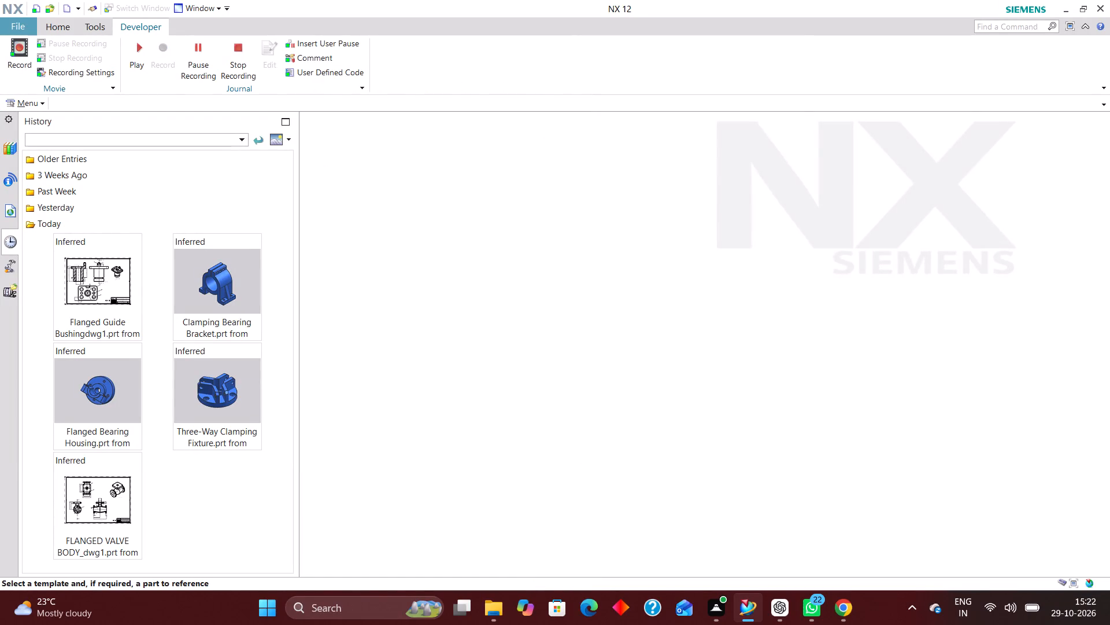
pyautogui.click(316, 142)
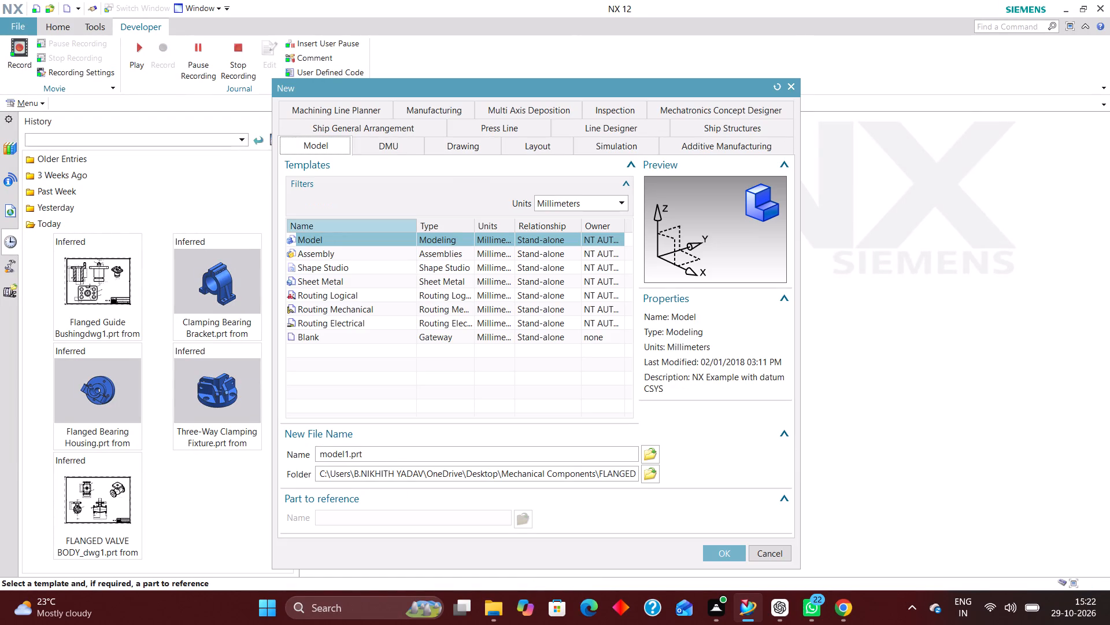
pyautogui.click(650, 469)
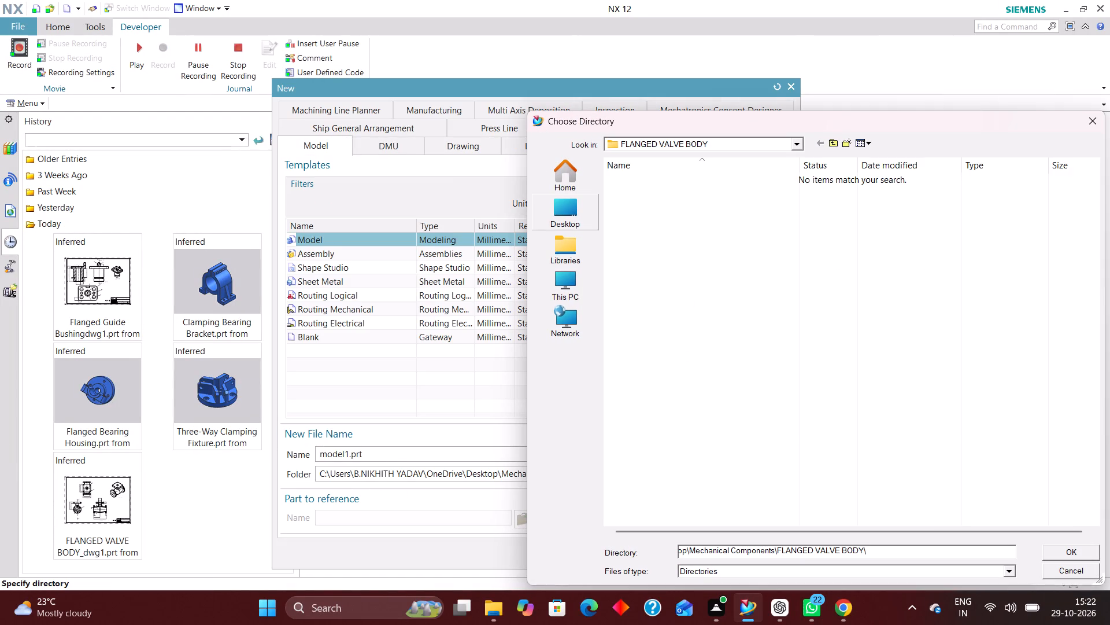
pyautogui.click(563, 208)
pyautogui.doubleClick(1024, 322)
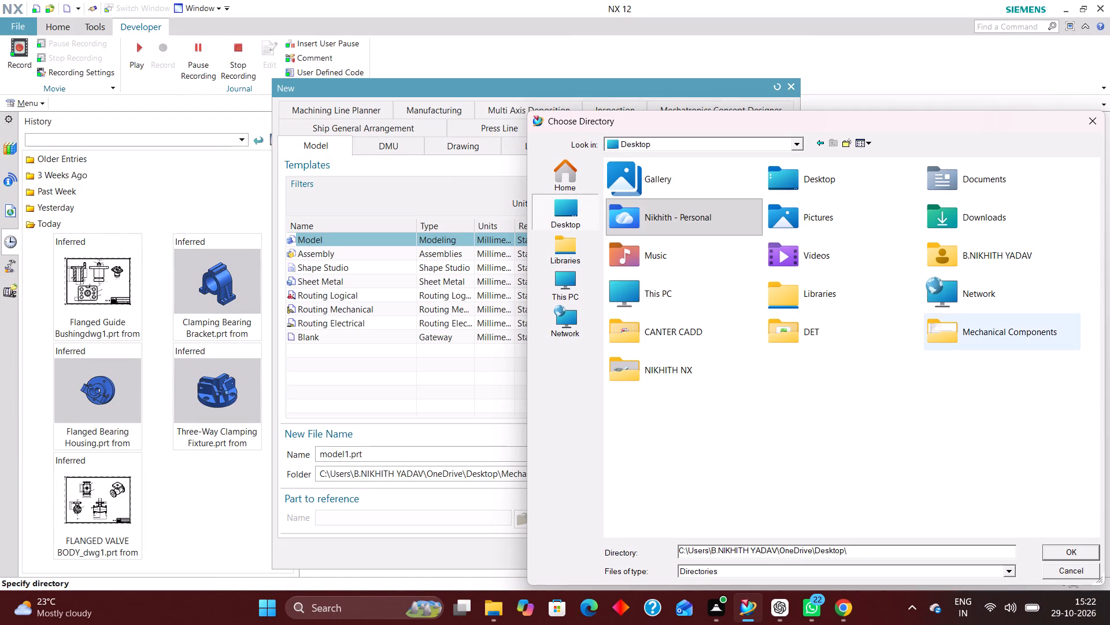
pyautogui.click(972, 382)
pyautogui.doubleClick(934, 332)
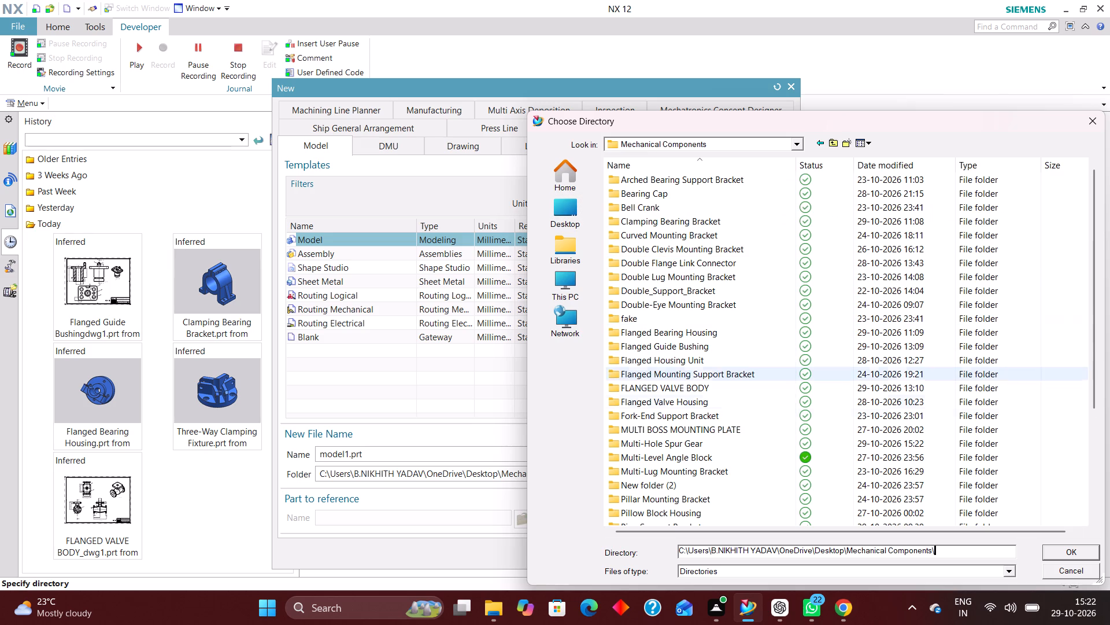
pyautogui.scroll(-1, 670, 376)
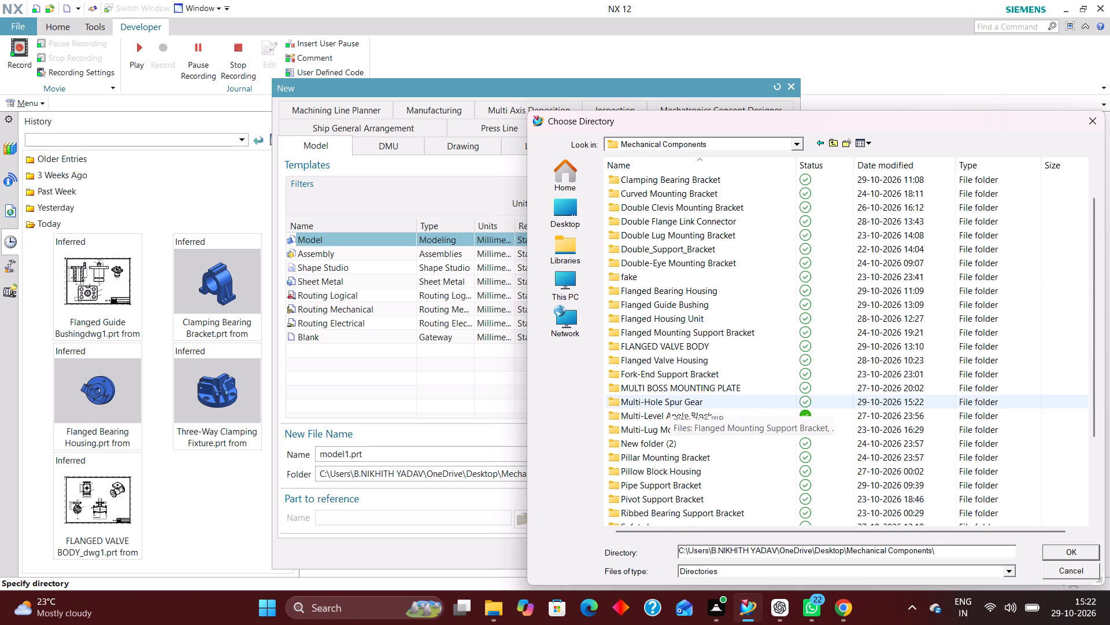
pyautogui.doubleClick(668, 405)
pyautogui.click(1070, 547)
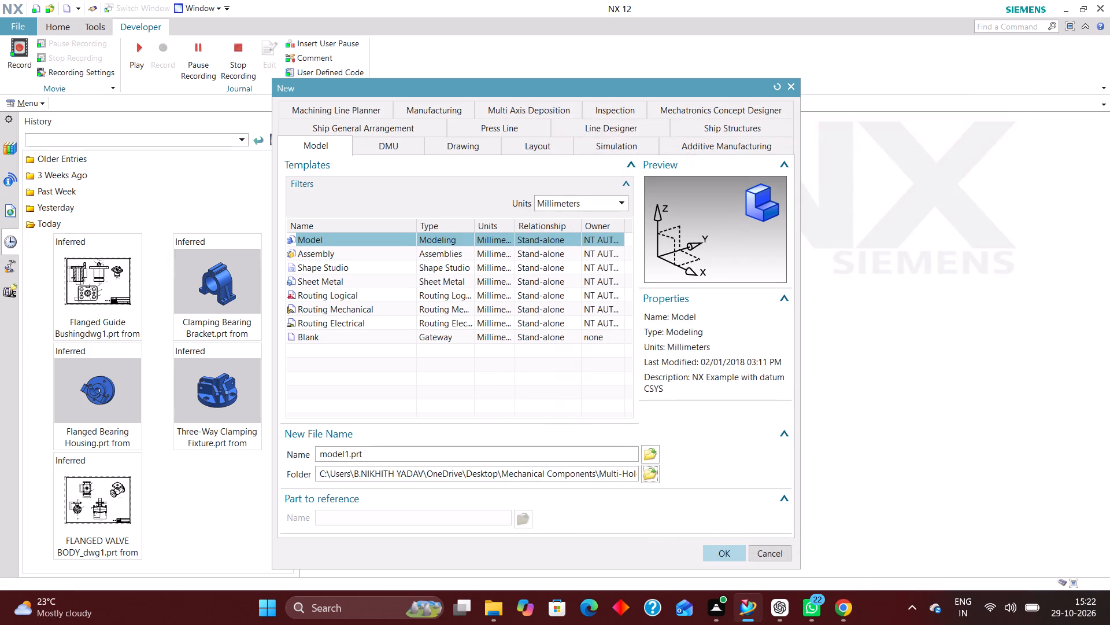
pyautogui.click(723, 556)
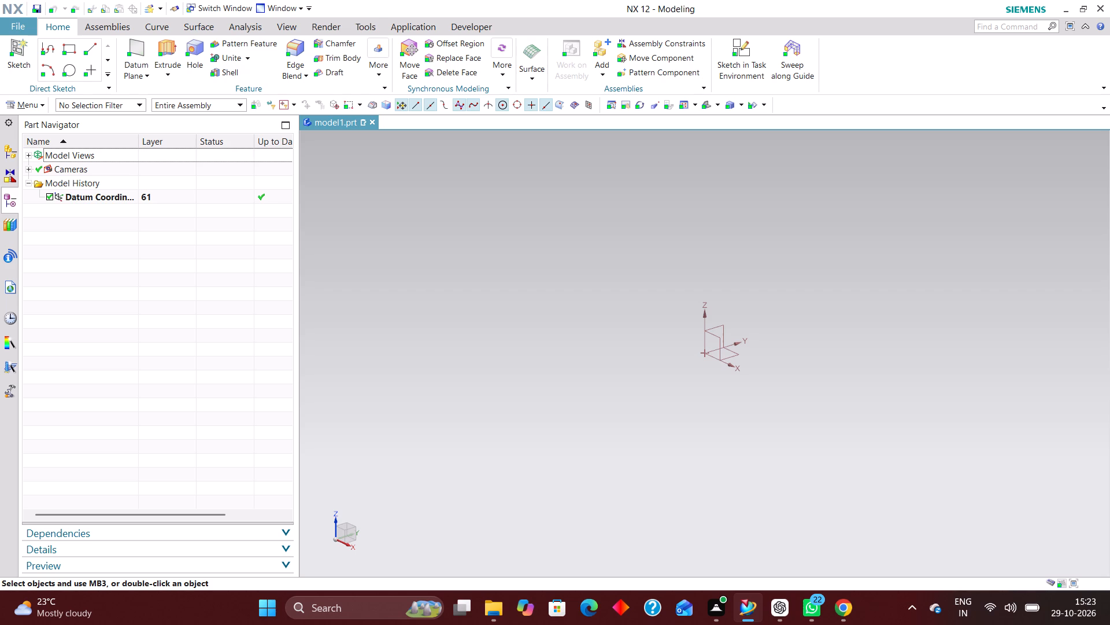
# Sketch a 105 mm diameter circle centred at the origin on the XZ datum plane and finish the sketch.
pyautogui.click(736, 49)
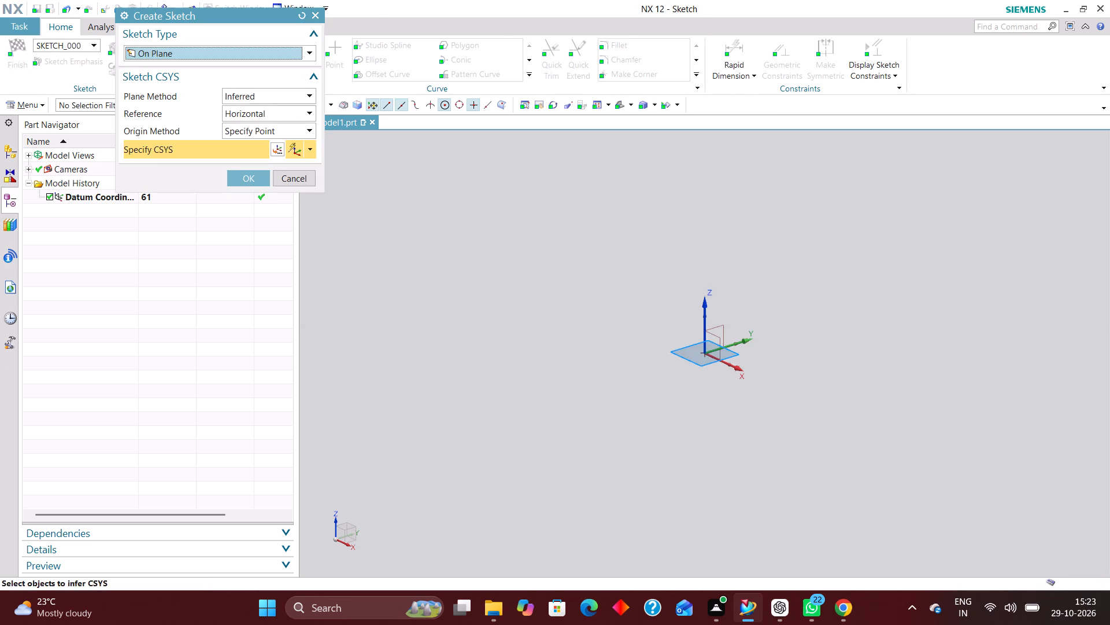
pyautogui.click(720, 340)
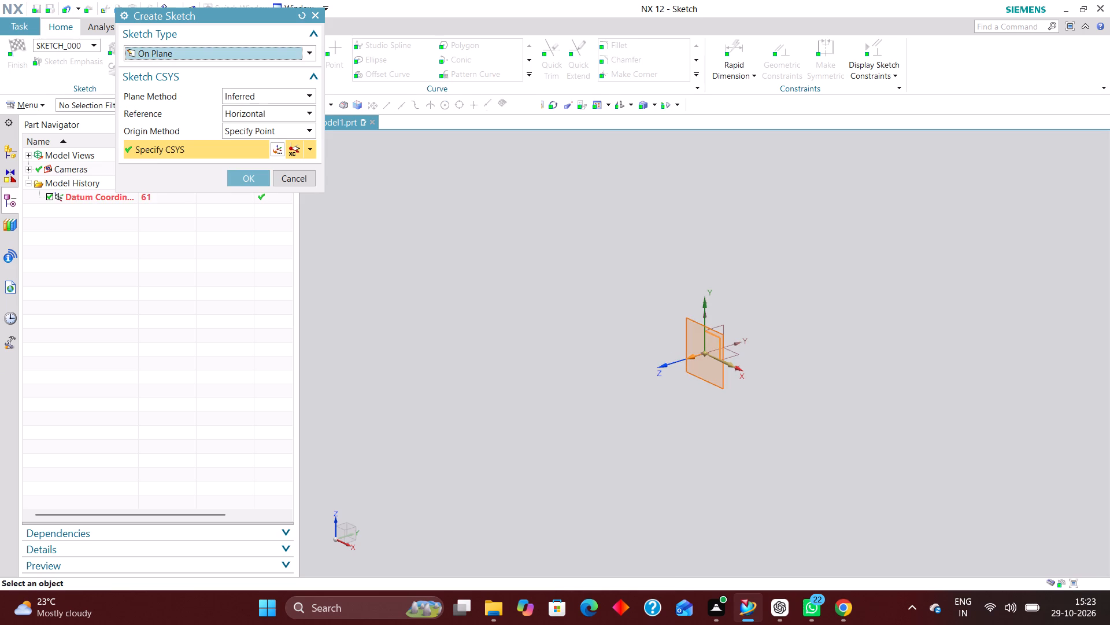
pyautogui.click(249, 176)
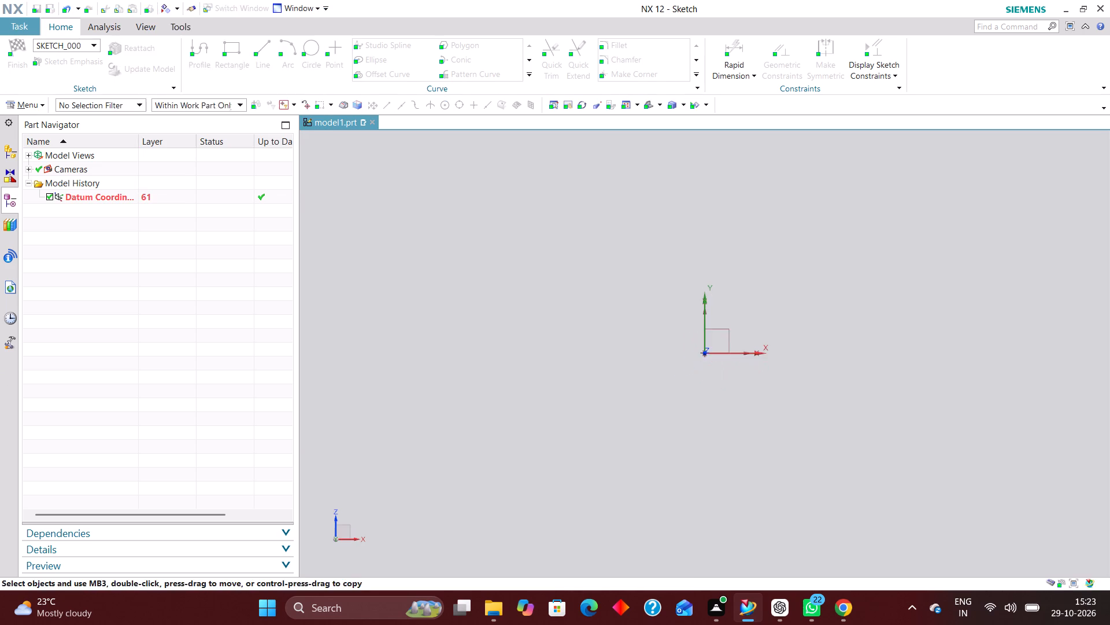
pyautogui.click(312, 45)
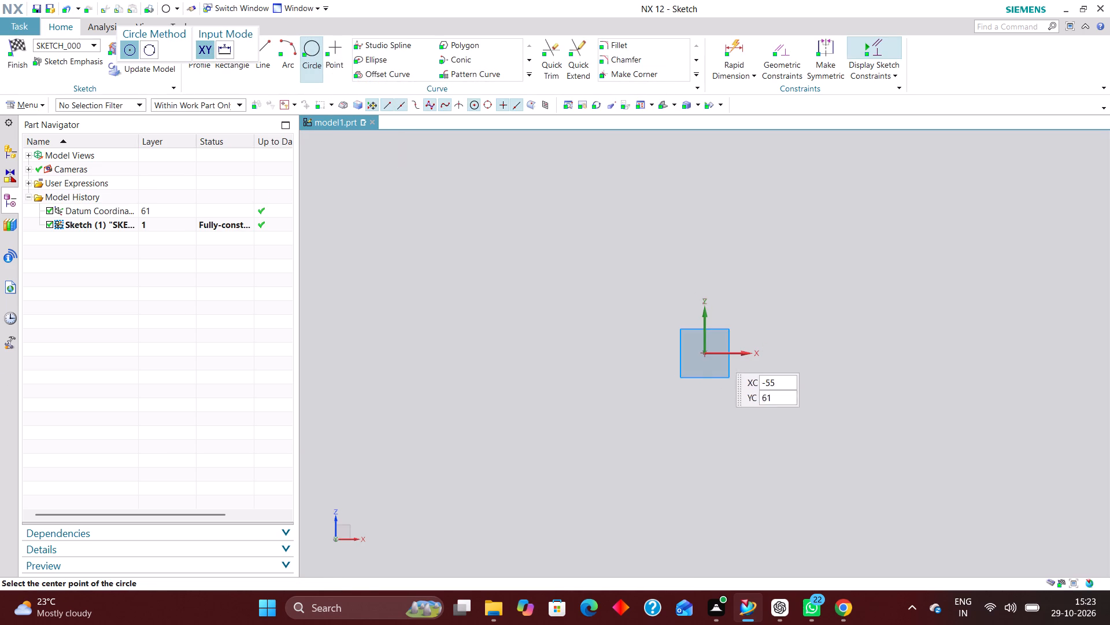
pyautogui.click(705, 354)
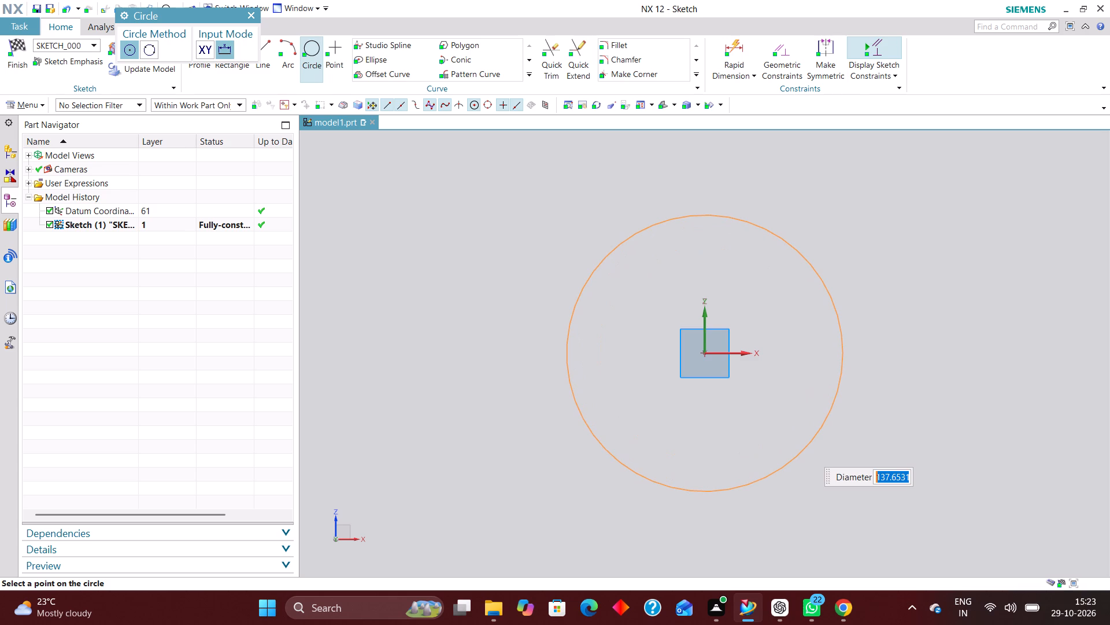
pyautogui.write('105')
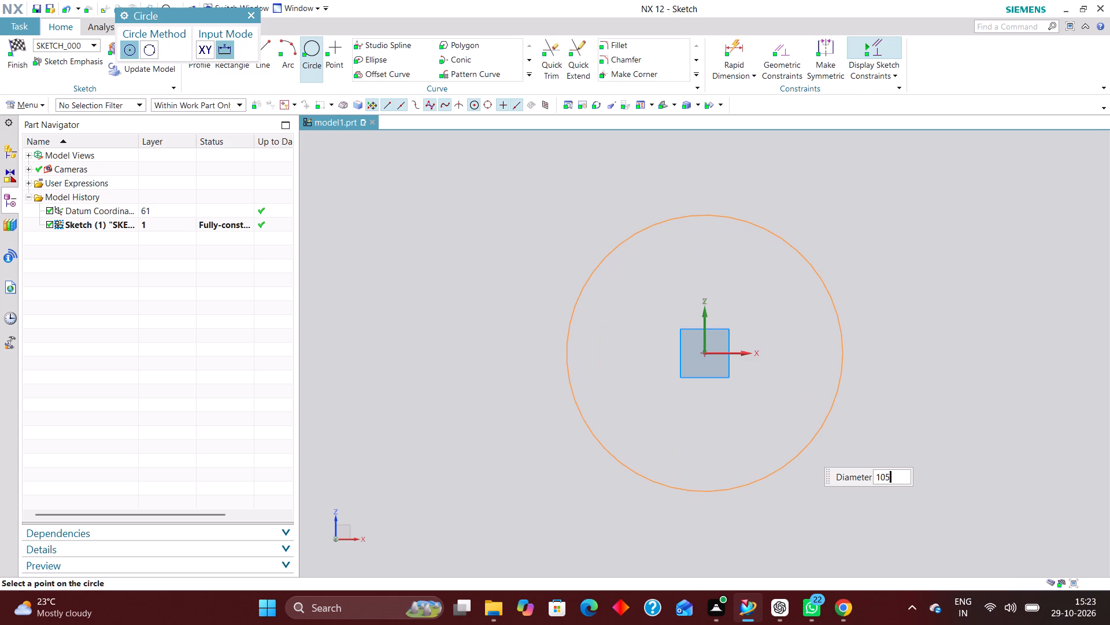
pyautogui.press('Return')
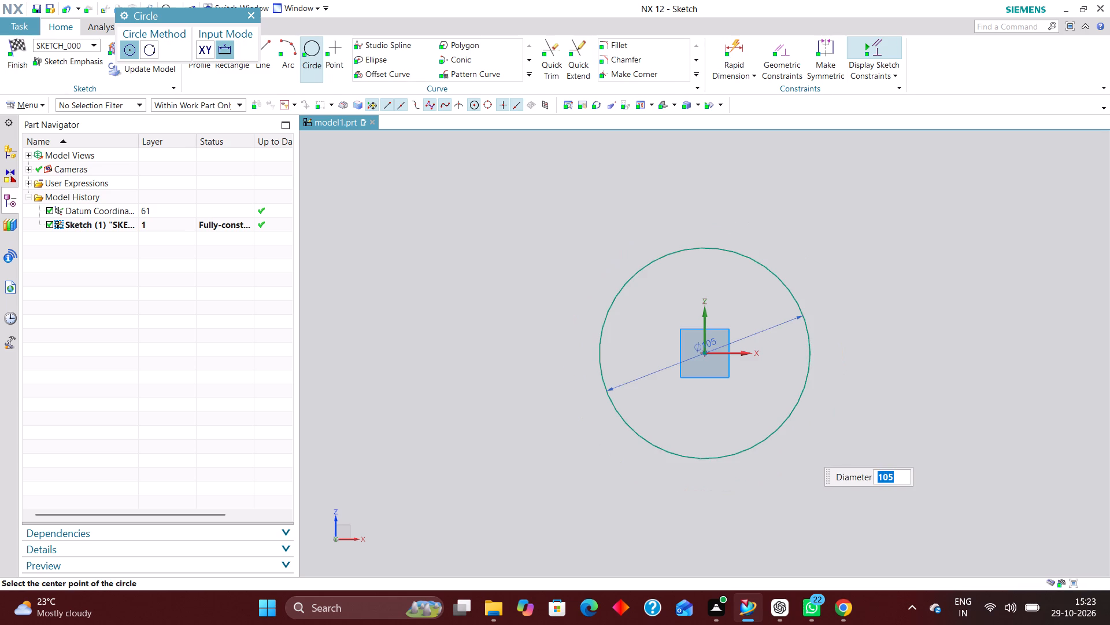
pyautogui.click(250, 10)
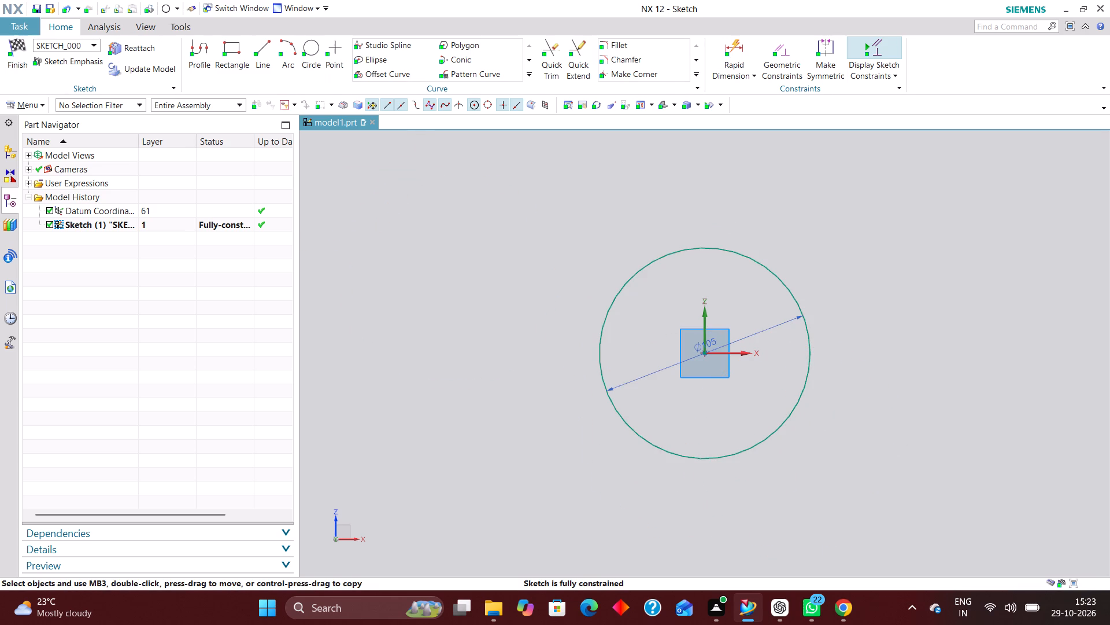
pyautogui.click(12, 41)
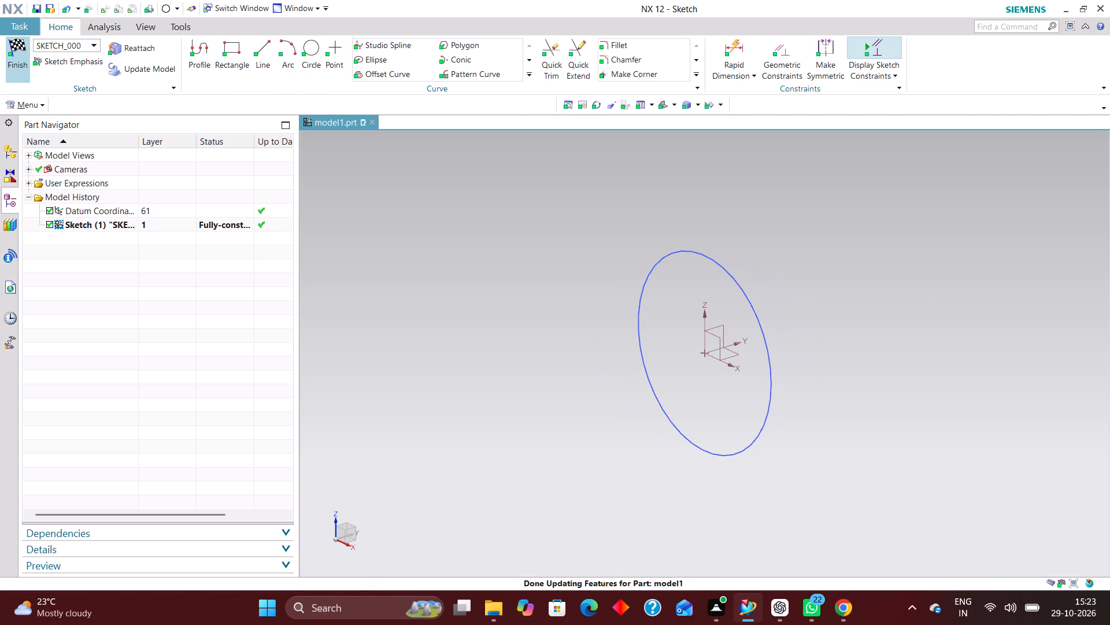
# Extrude the 105 mm circle as a solid disc with a symmetric distance of 15 mm.
pyautogui.click(165, 45)
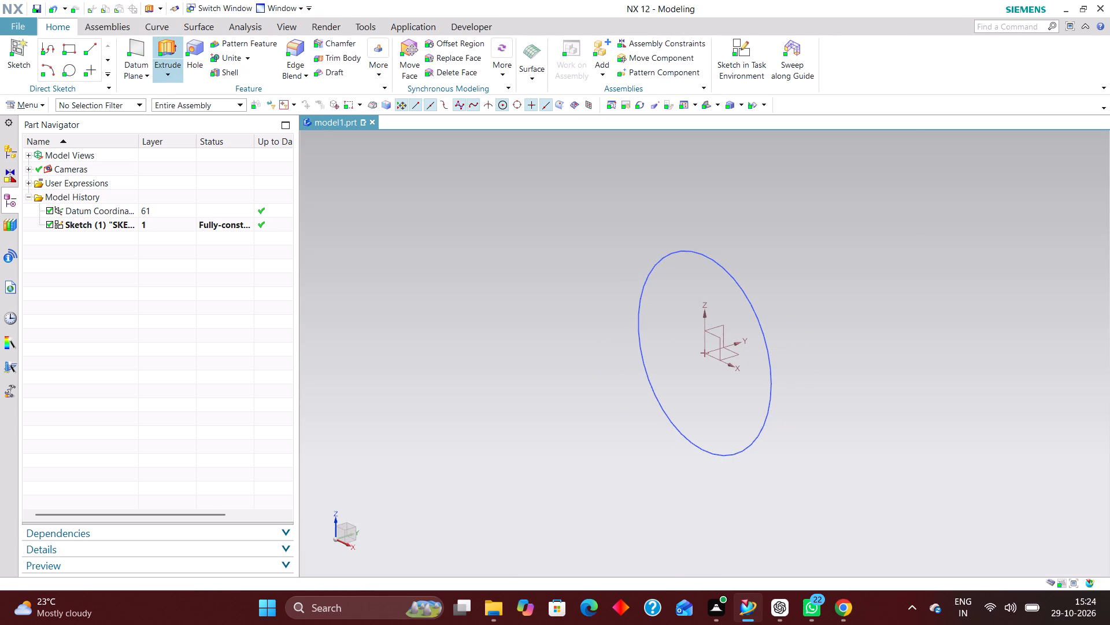
pyautogui.click(654, 259)
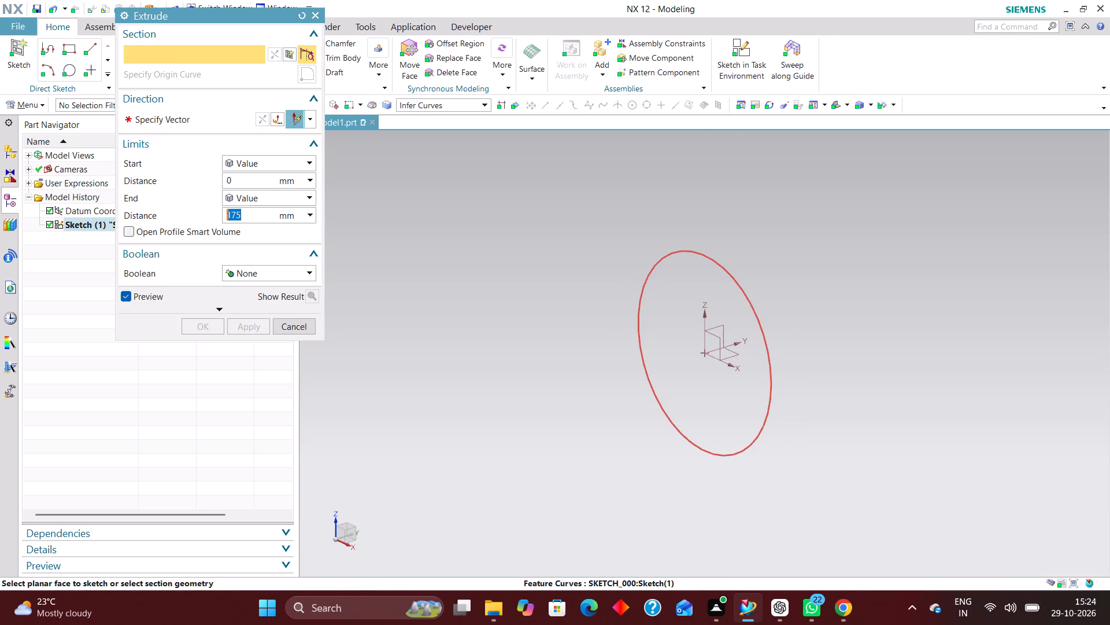
pyautogui.click(271, 166)
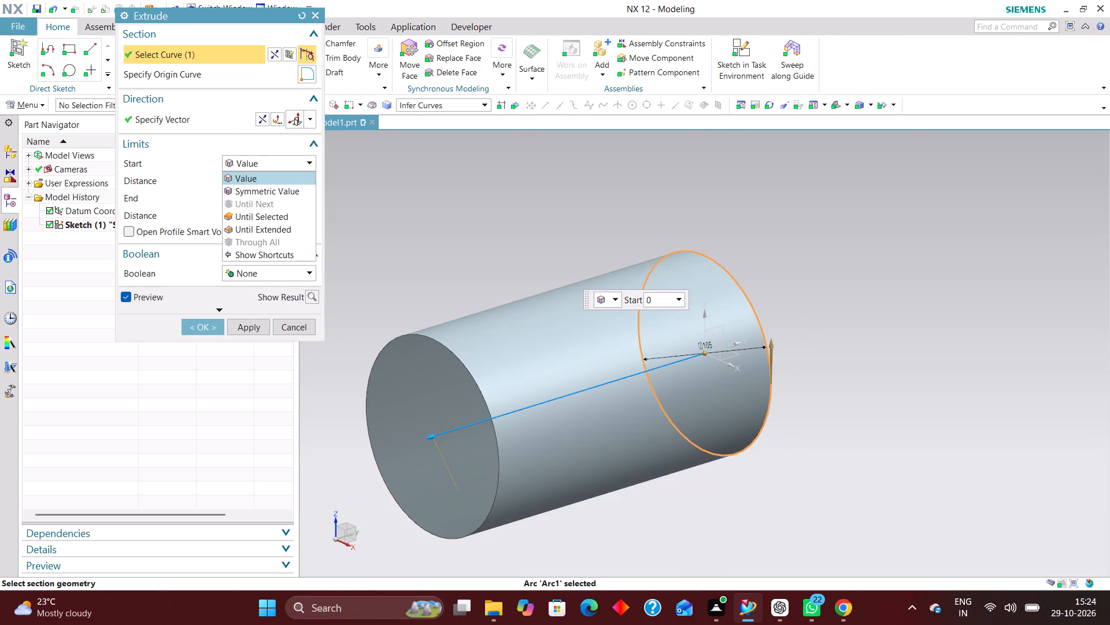
pyautogui.click(280, 188)
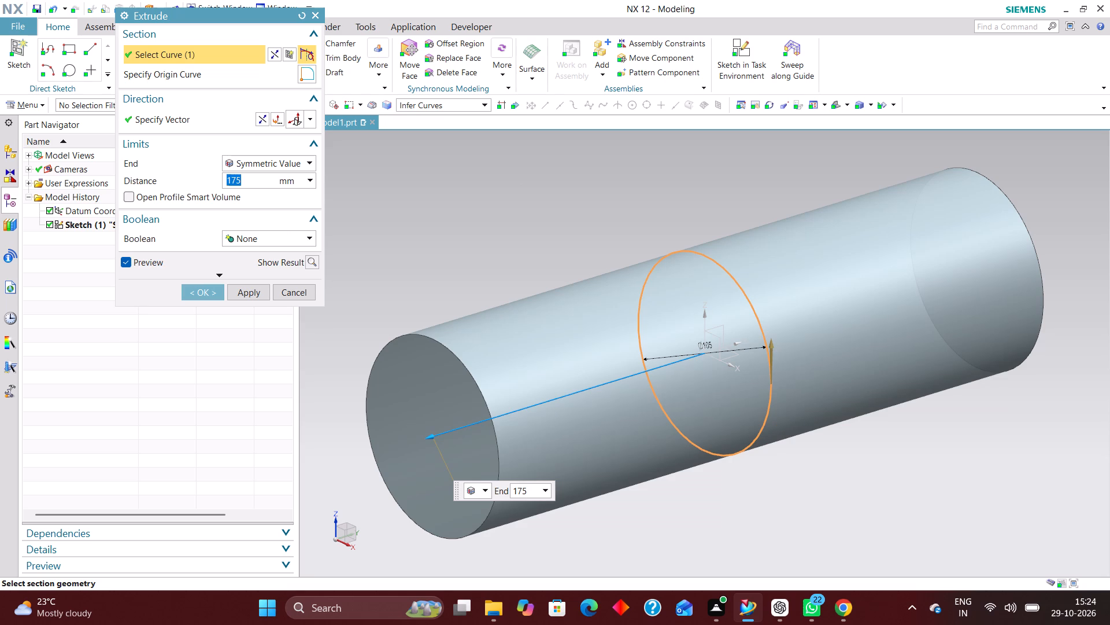
pyautogui.write('15')
pyautogui.press('Return')
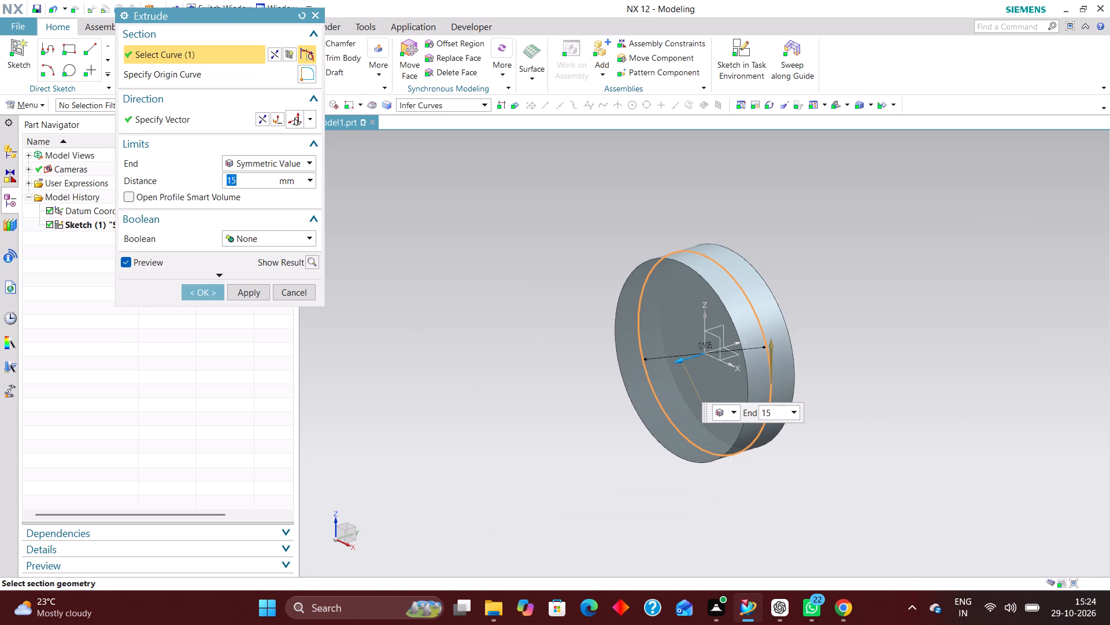
pyautogui.click(213, 285)
# Start a new sketch on the XZ datum plane and draw a 123 mm diameter circle centred at the origin.
pyautogui.moveTo(747, 297); pyautogui.dragTo(755, 375, button='right')
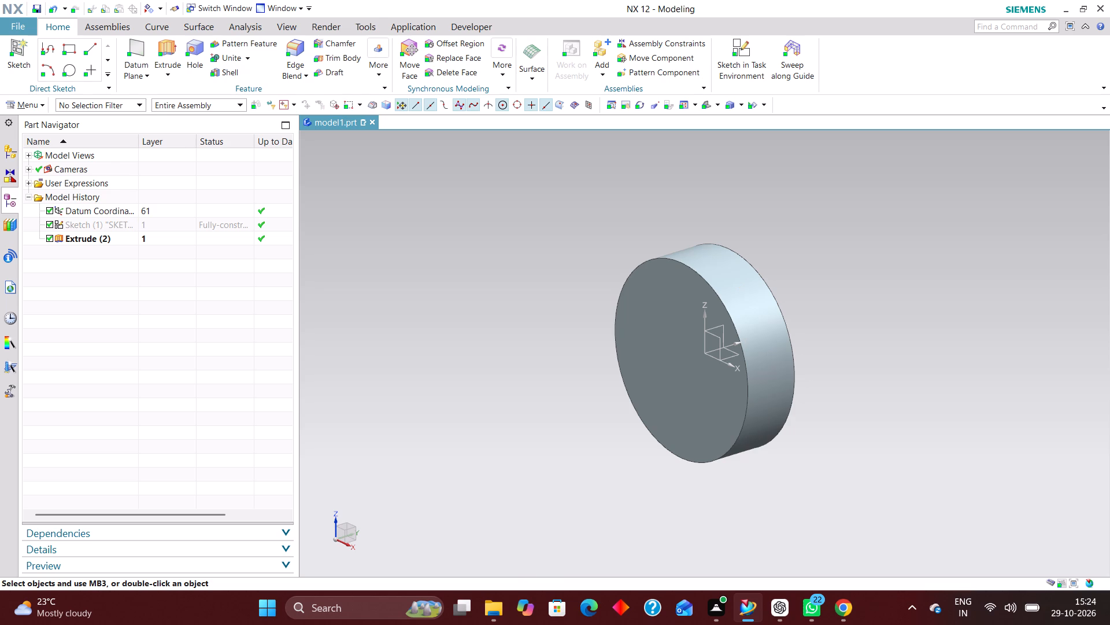
pyautogui.scroll(1, 701, 344)
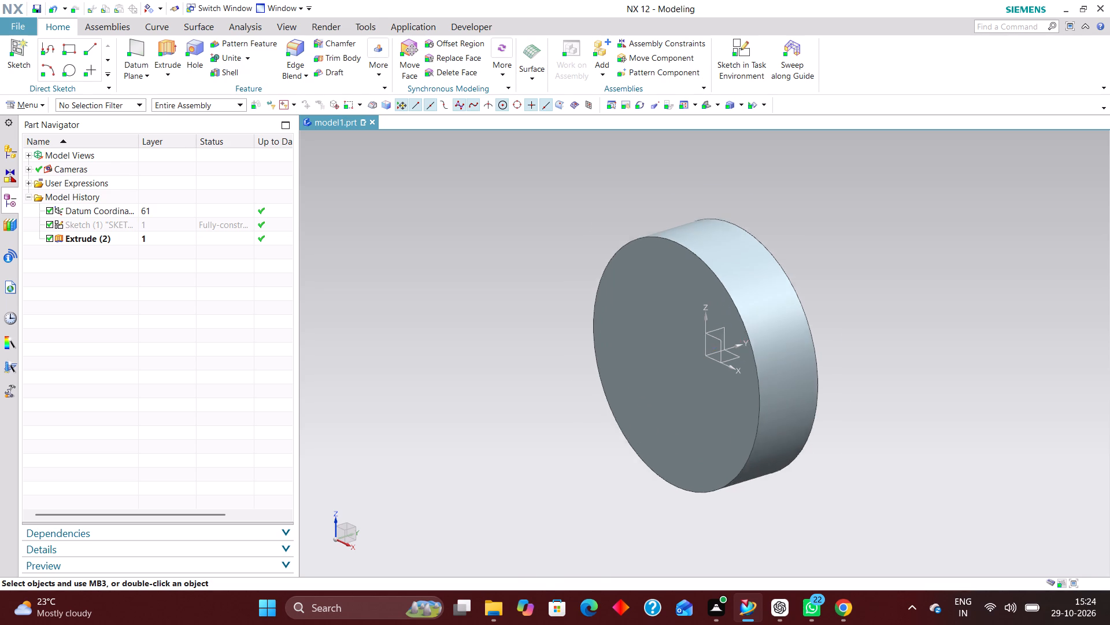
pyautogui.scroll(1, 701, 346)
pyautogui.scroll(-2, 706, 347)
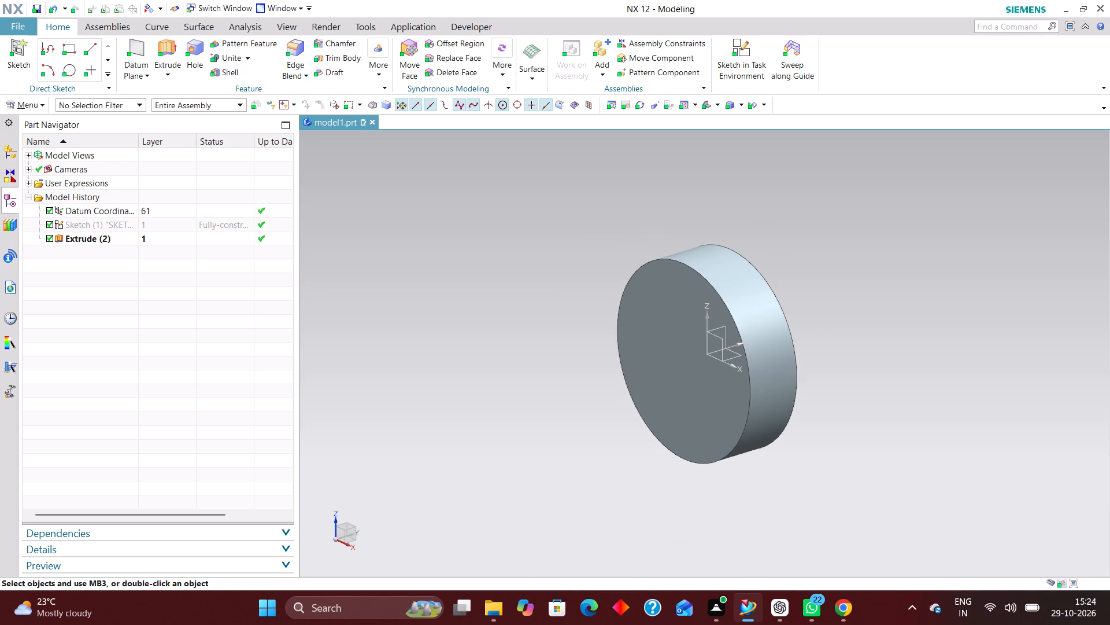
pyautogui.click(743, 43)
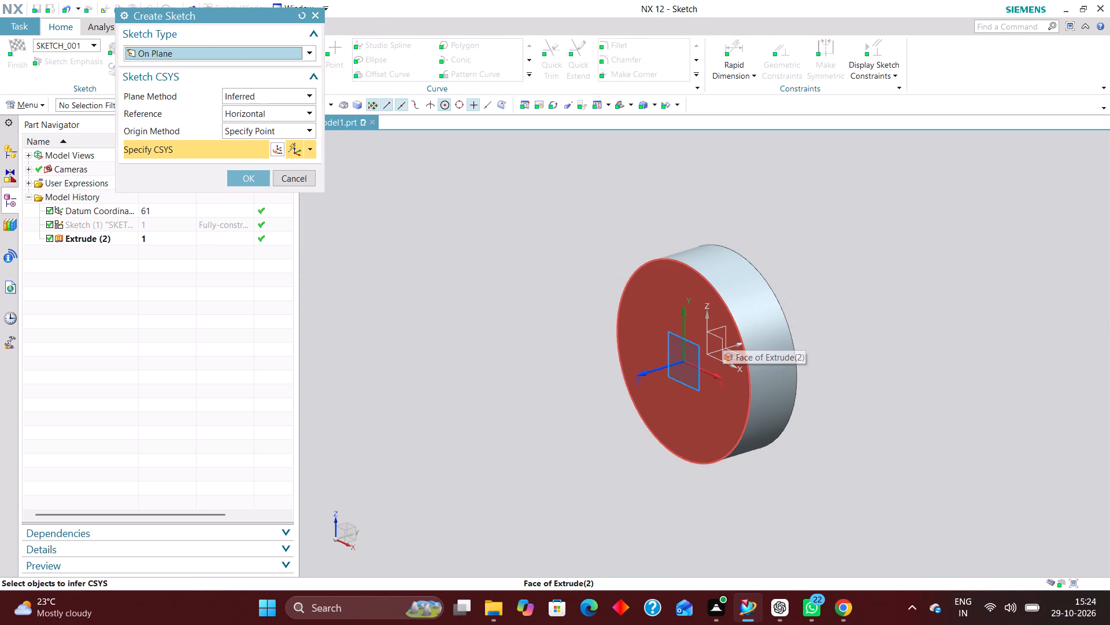
pyautogui.click(722, 338)
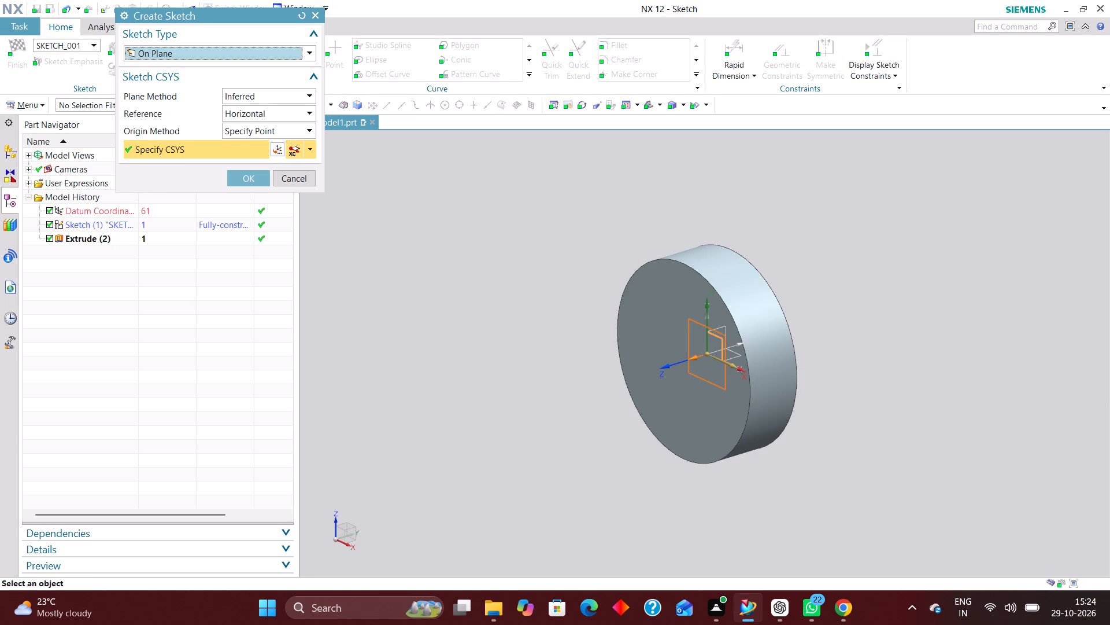
pyautogui.click(247, 173)
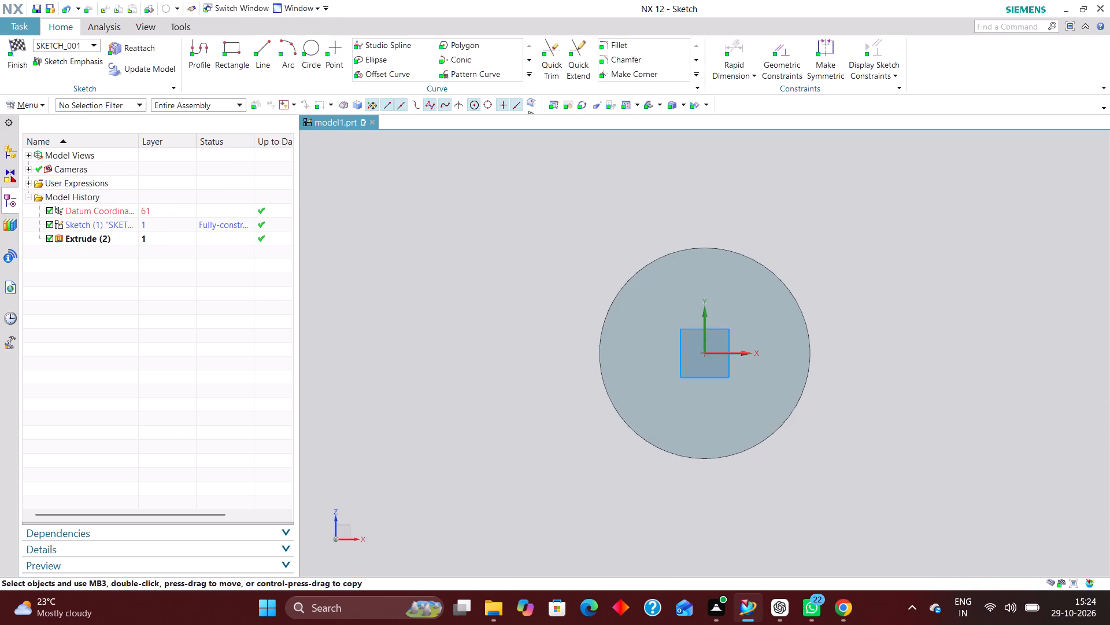
pyautogui.click(316, 46)
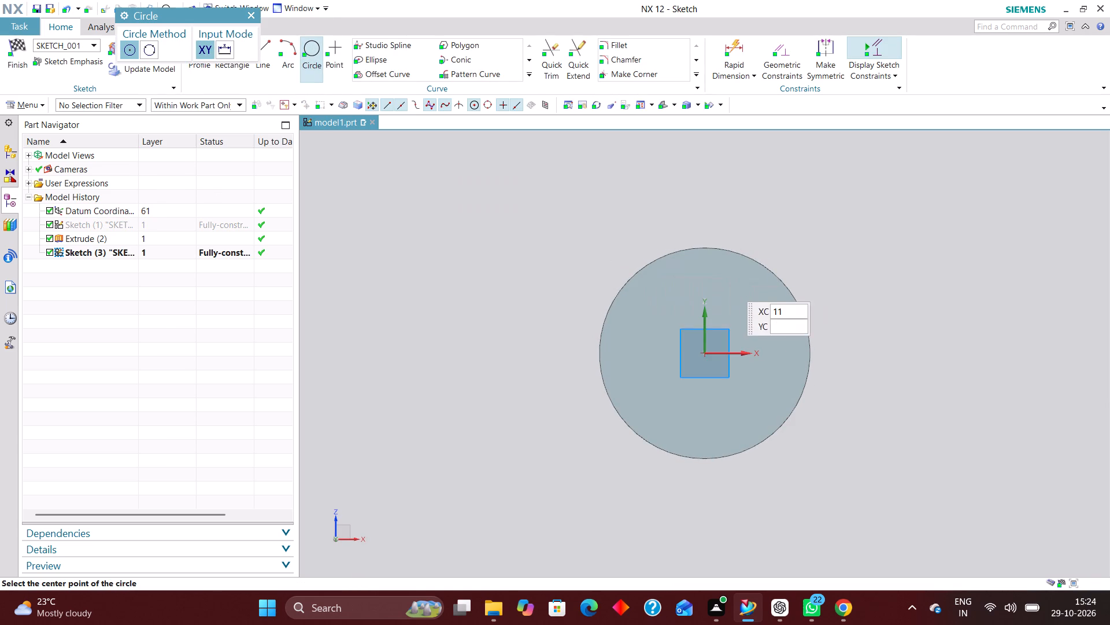
pyautogui.click(705, 351)
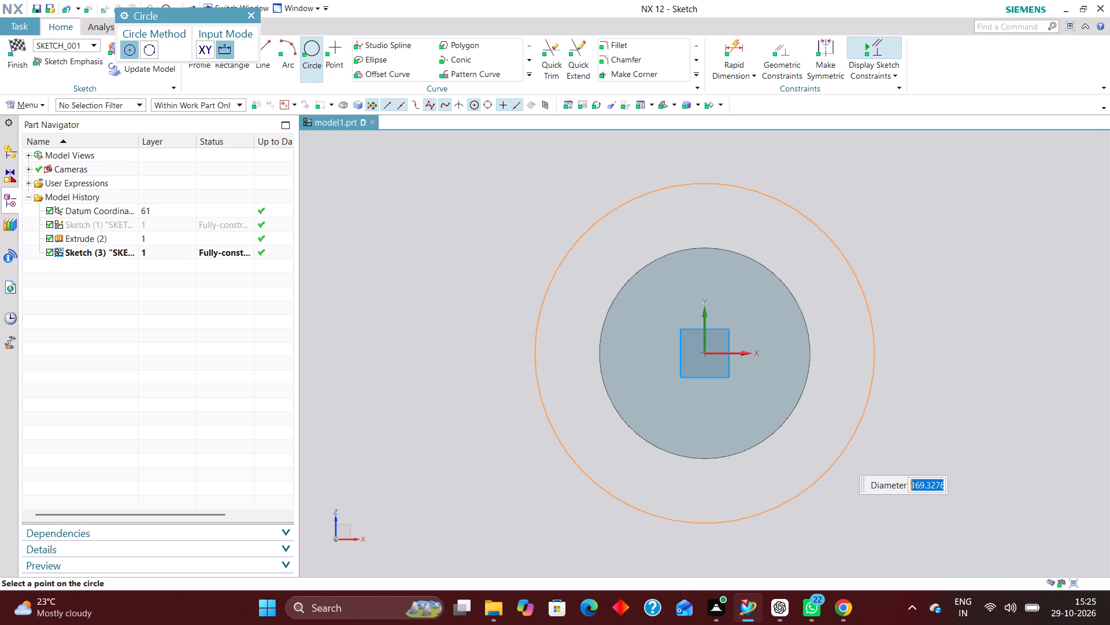
pyautogui.write('122')
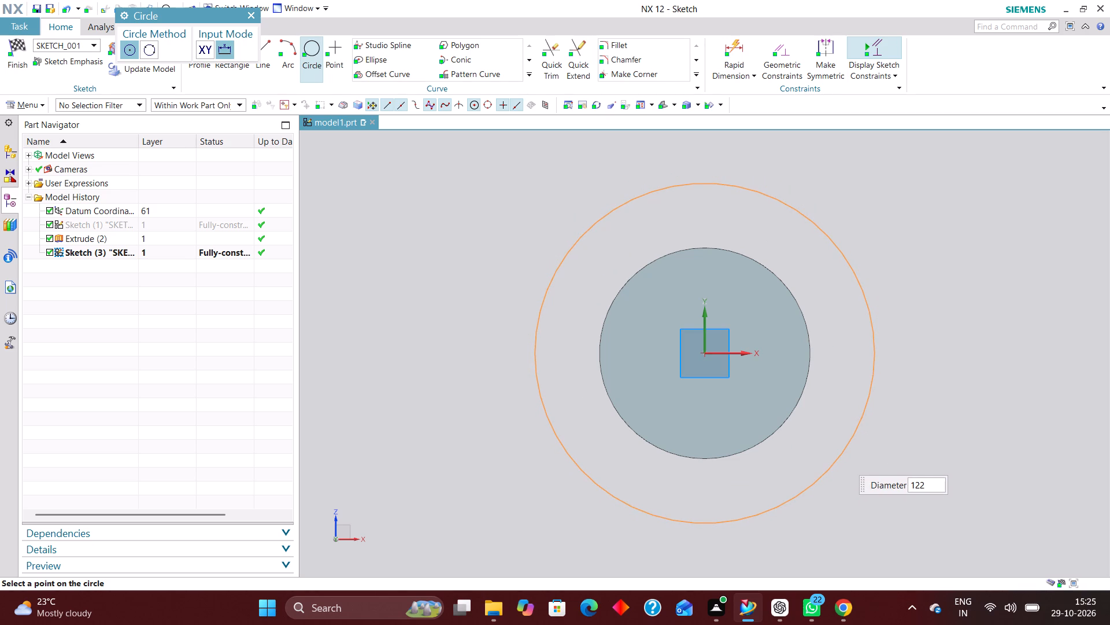
pyautogui.press('BackSpace')
pyautogui.press('3')
pyautogui.press('Return')
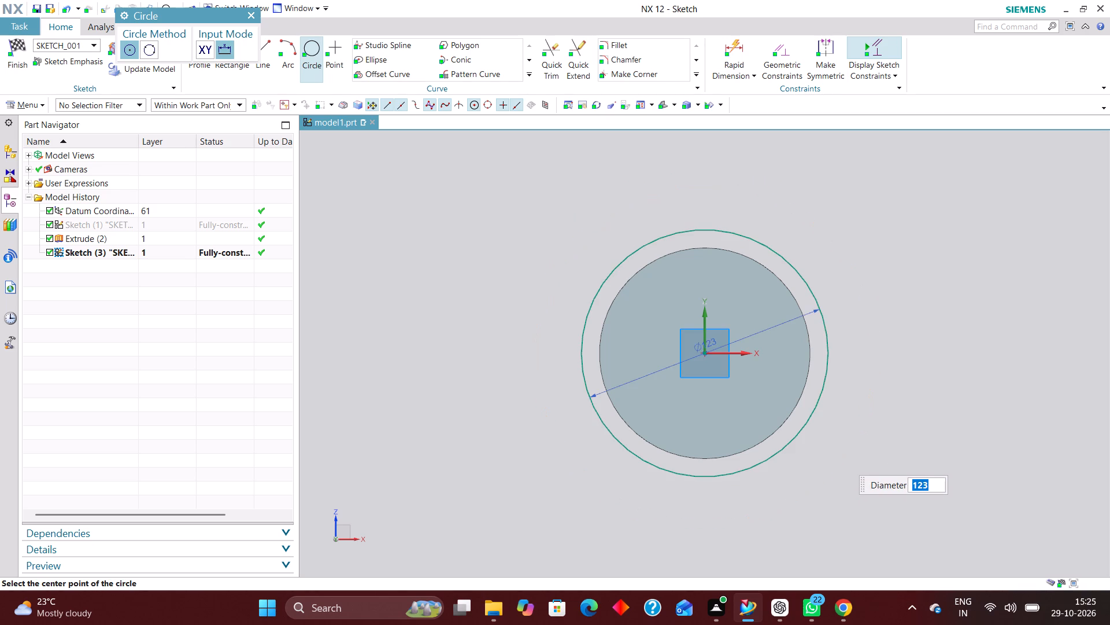
pyautogui.click(251, 14)
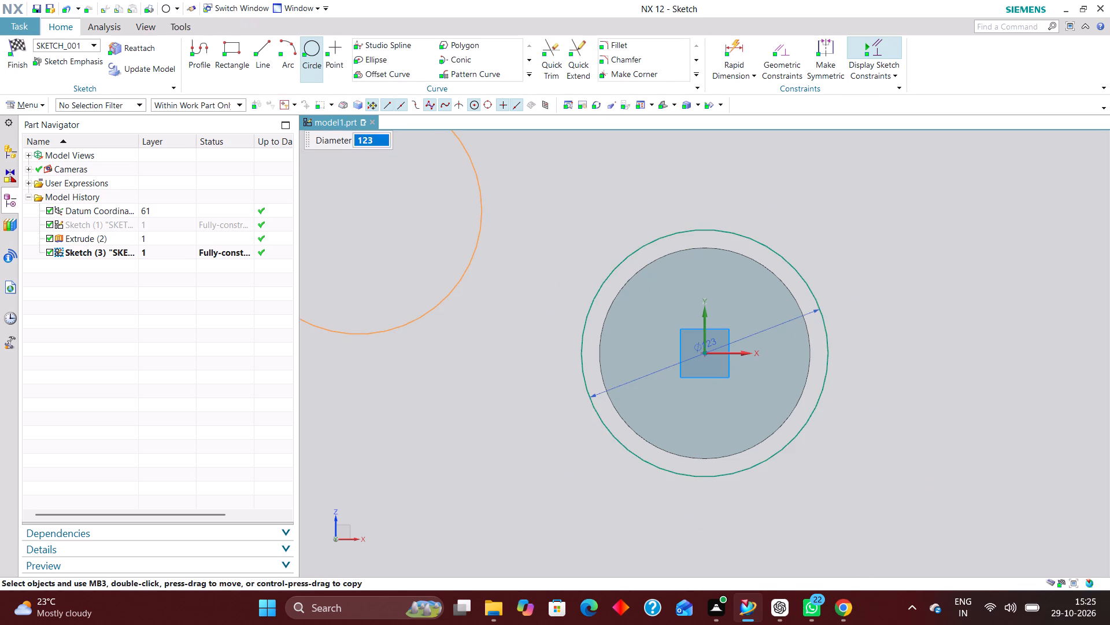
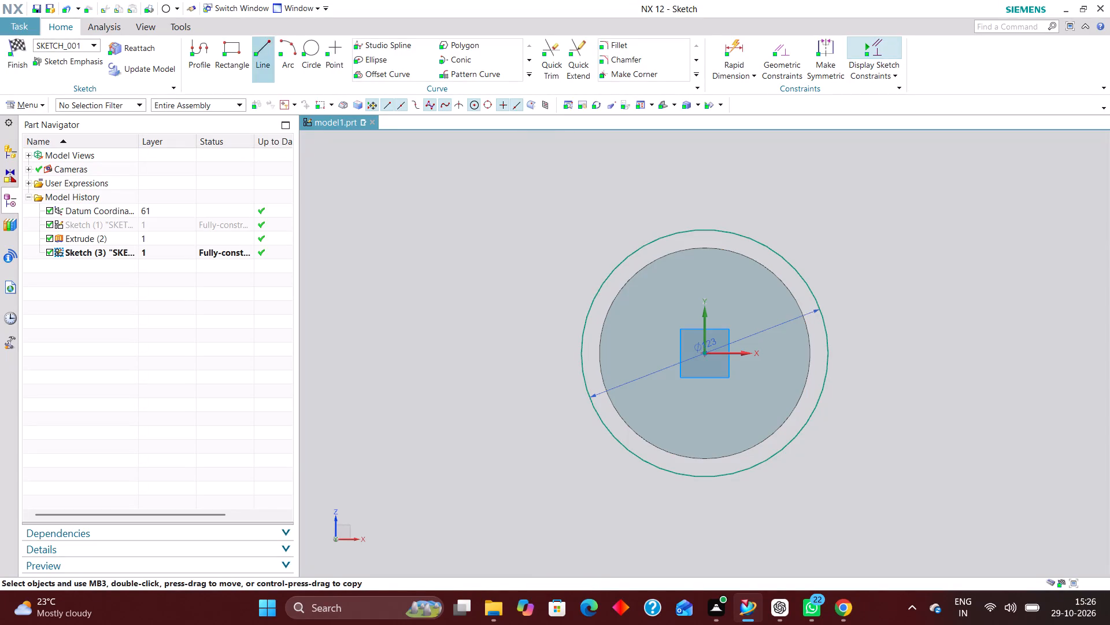
# Draw a second circle centred at the origin with a diameter of 123-6.35 mm.
pyautogui.click(308, 50)
pyautogui.click(704, 352)
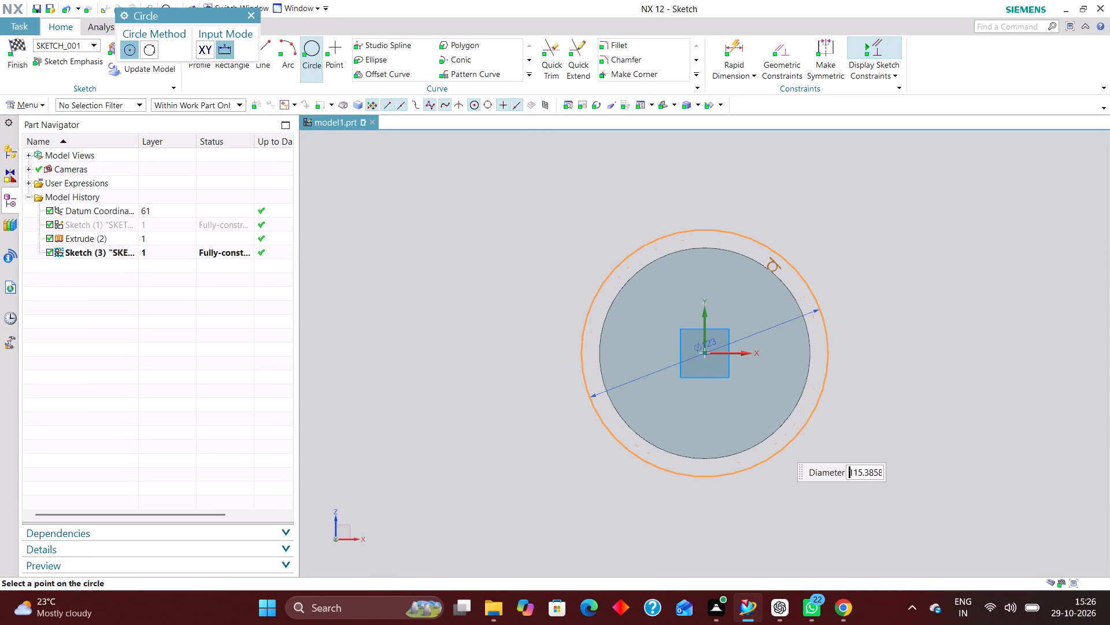
pyautogui.press('2')
pyautogui.press('BackSpace')
pyautogui.write('123-')
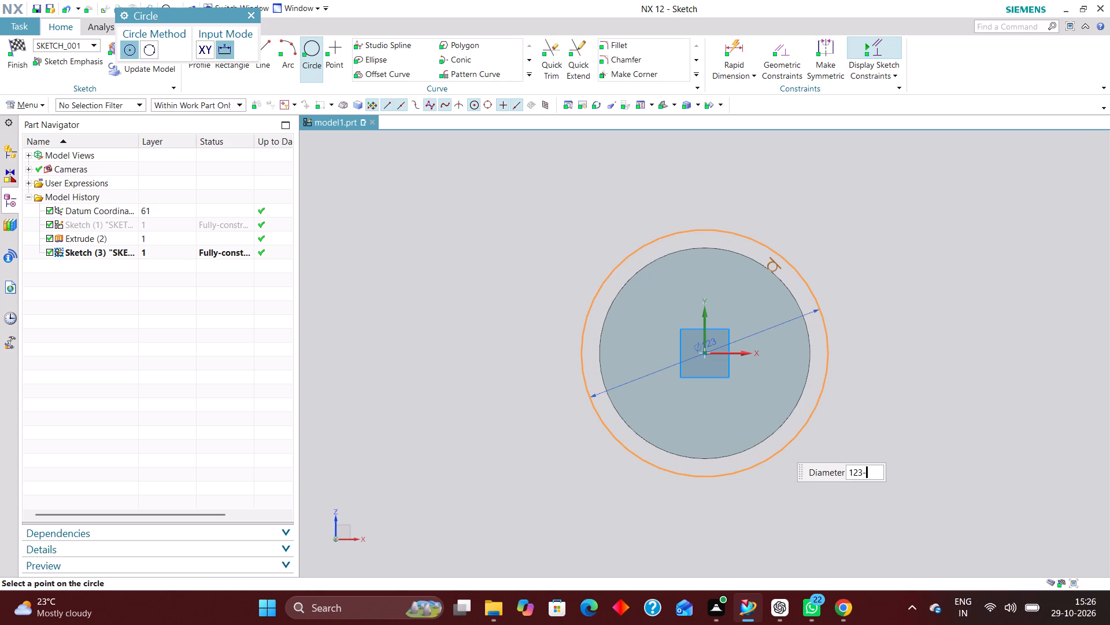
pyautogui.write('6.35')
pyautogui.press('Return')
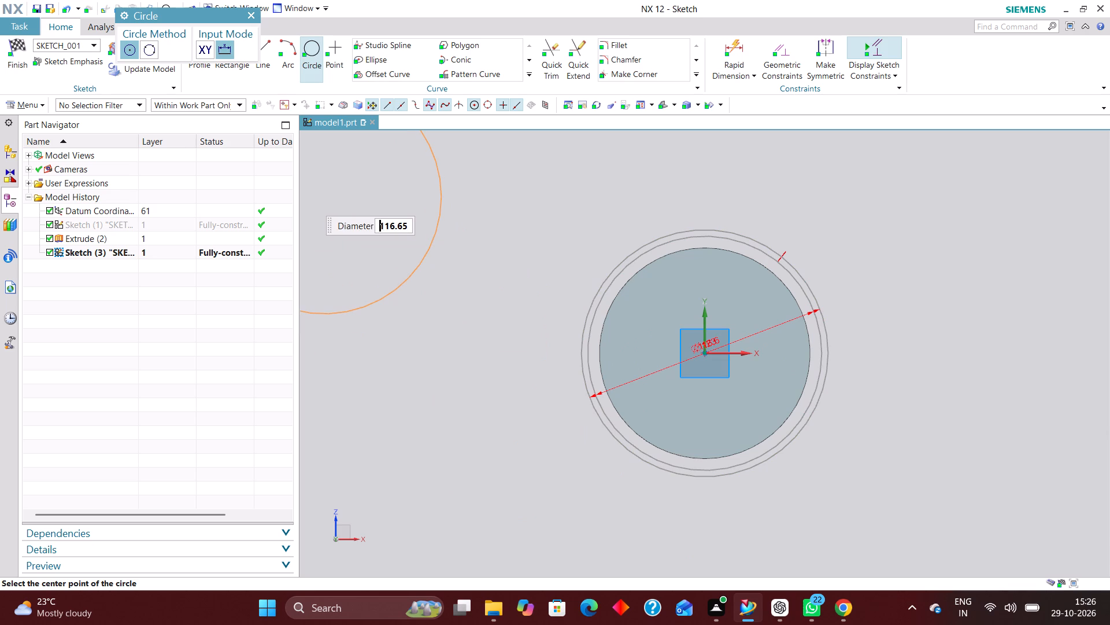
pyautogui.click(256, 13)
# Delete the tangent constraint between the two concentric sketch circles.
pyautogui.scroll(2, 770, 262)
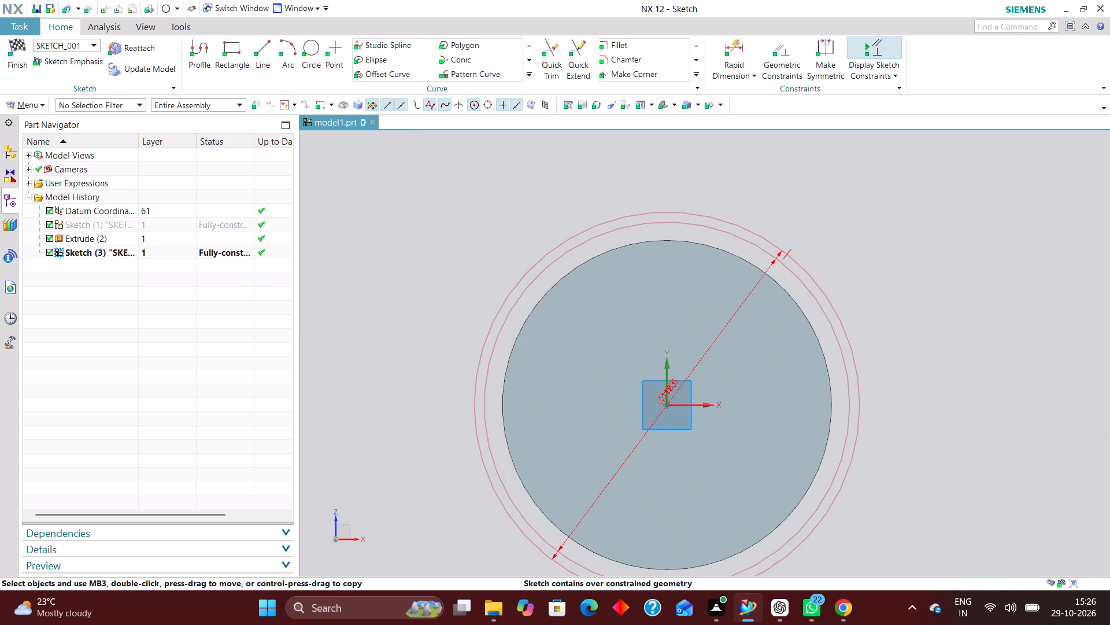
pyautogui.moveTo(794, 252); pyautogui.dragTo(756, 250, button='right')
# Move the inner sketch circle's diameter dimension clear of the geometry, outside both circles at their upper left.
pyautogui.scroll(-3, 690, 235)
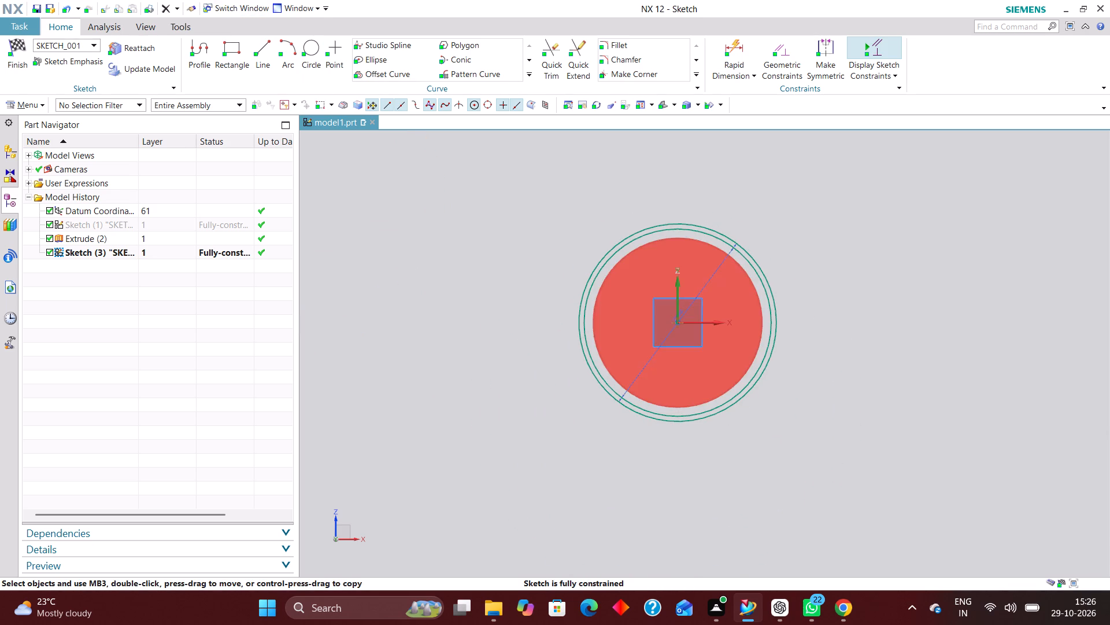
pyautogui.moveTo(675, 239); pyautogui.dragTo(727, 314)
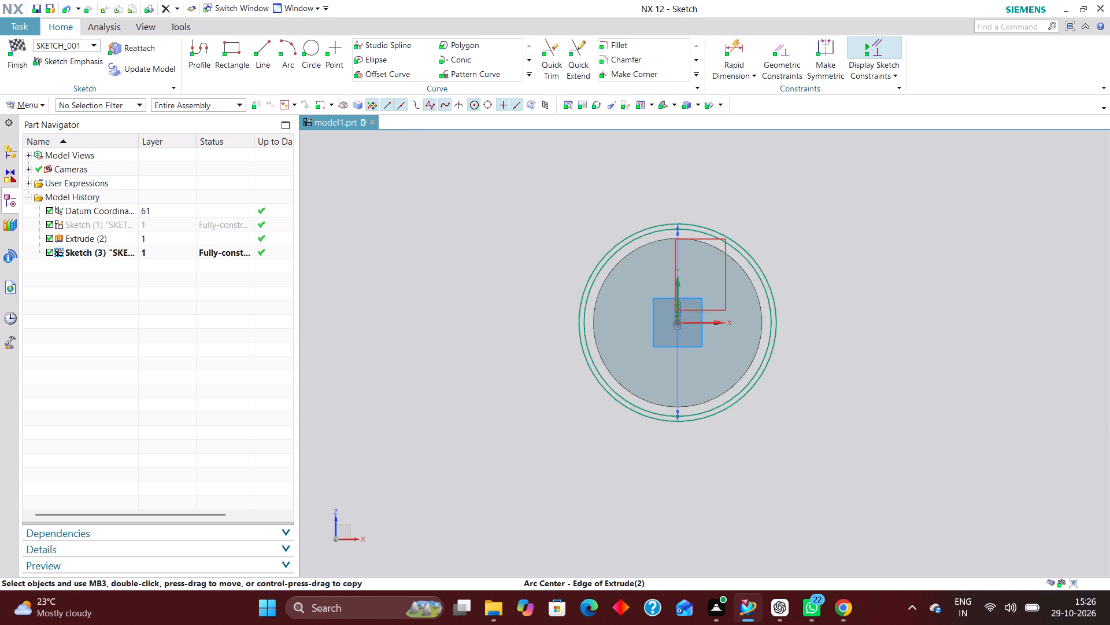
pyautogui.moveTo(727, 314); pyautogui.dragTo(734, 313)
pyautogui.scroll(3, 680, 252)
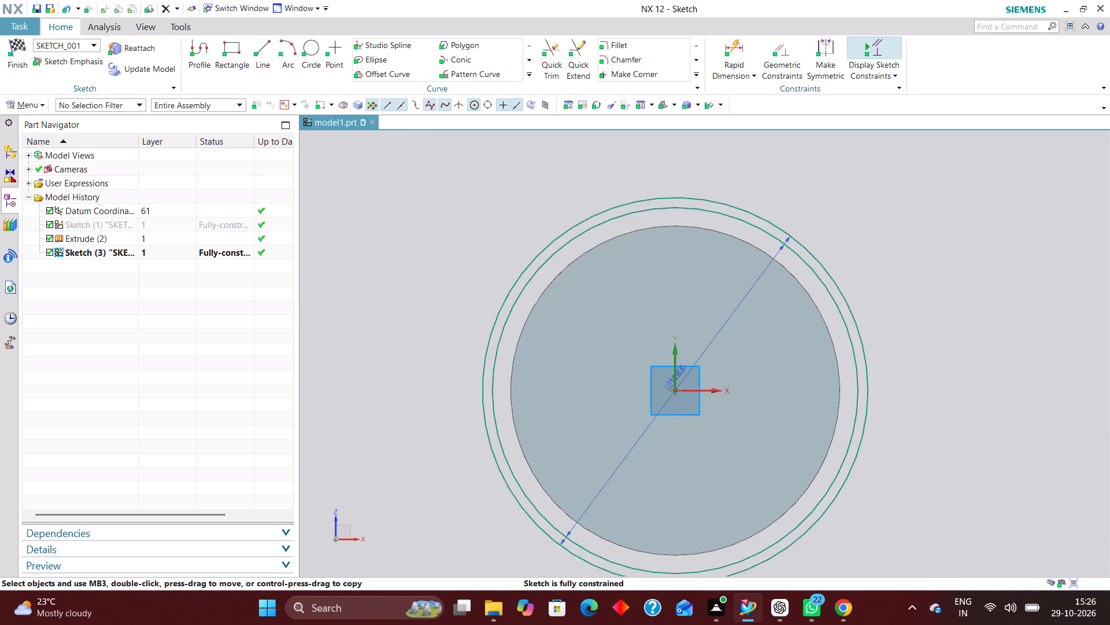
pyautogui.moveTo(780, 249); pyautogui.dragTo(450, 241)
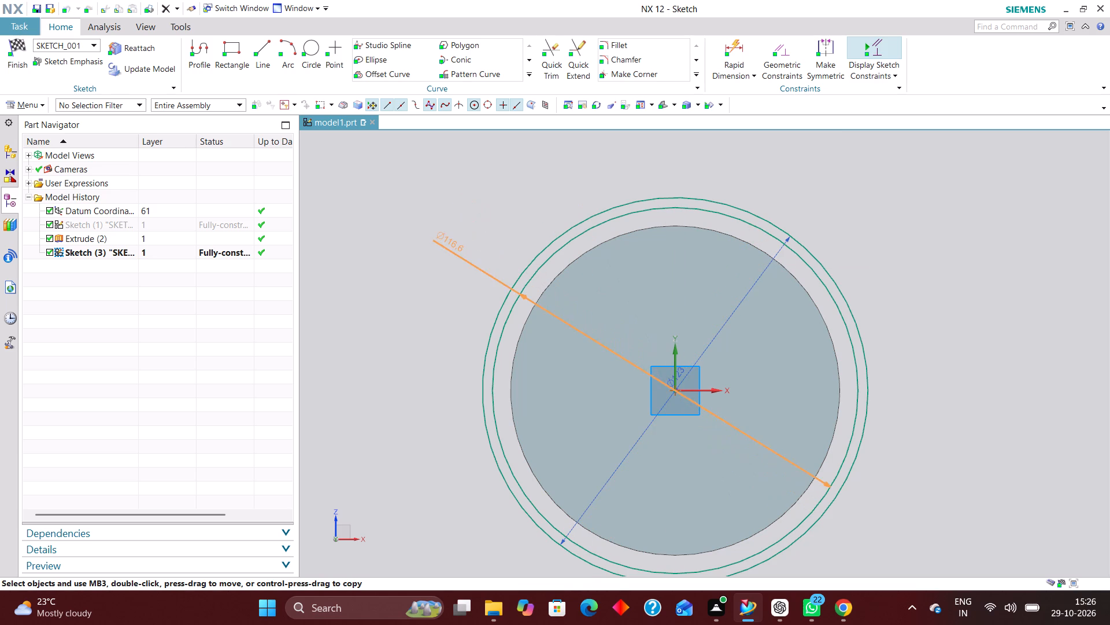
pyautogui.moveTo(450, 241); pyautogui.dragTo(464, 226)
pyautogui.scroll(-1, 462, 318)
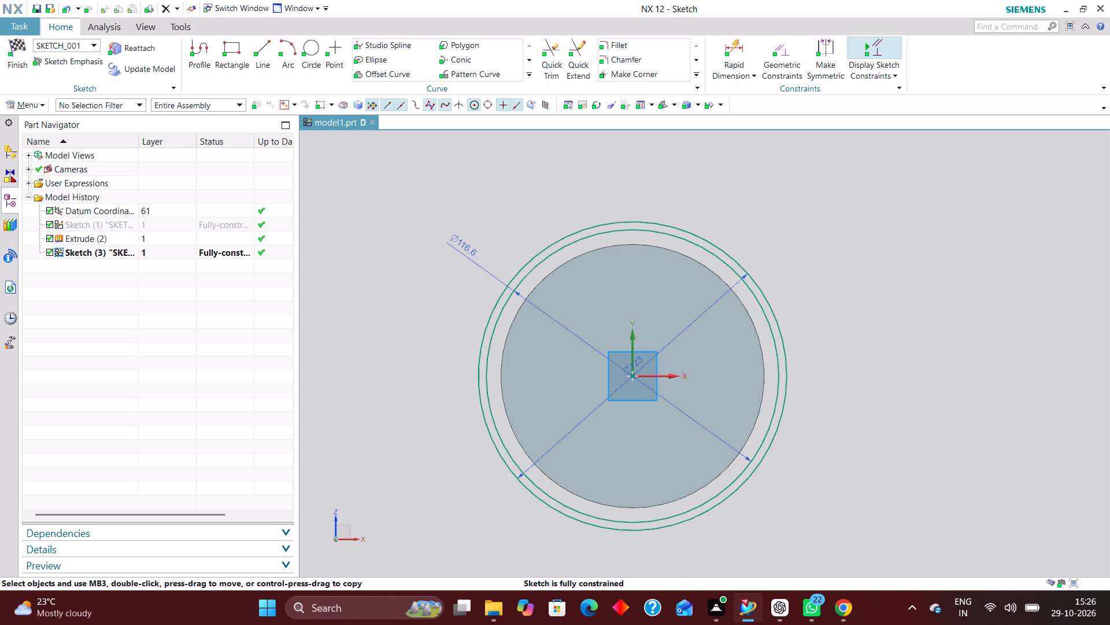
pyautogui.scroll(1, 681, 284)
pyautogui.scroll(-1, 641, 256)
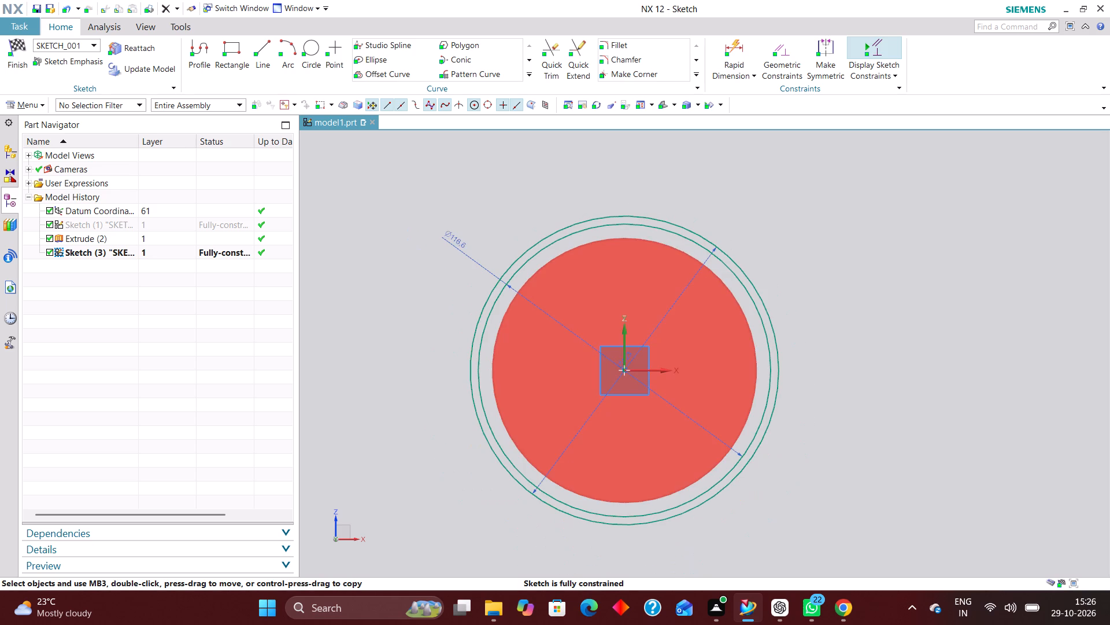
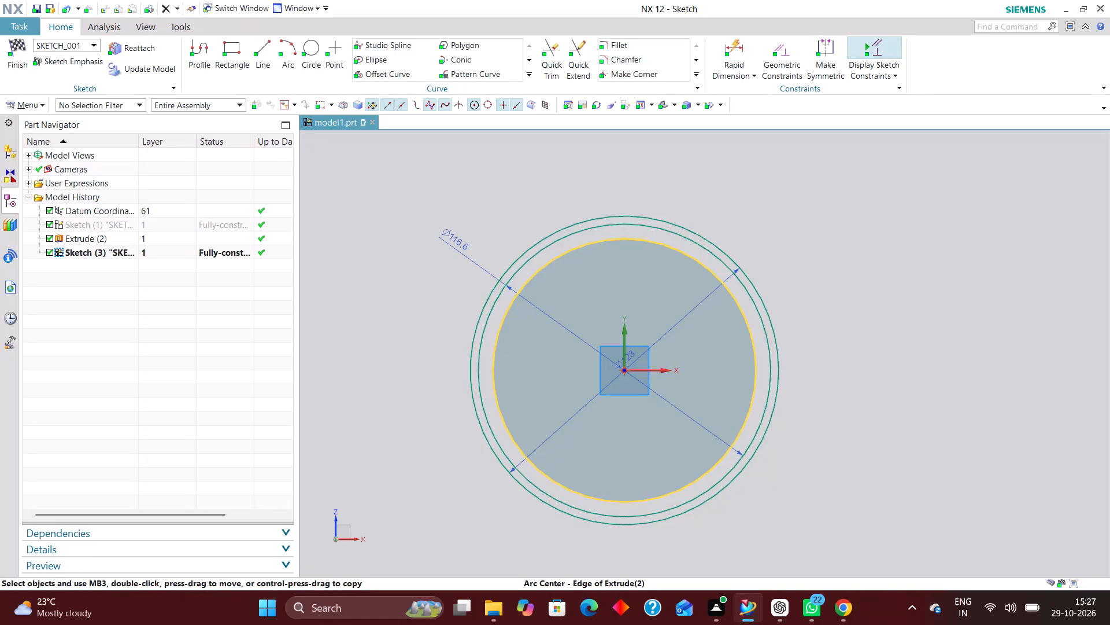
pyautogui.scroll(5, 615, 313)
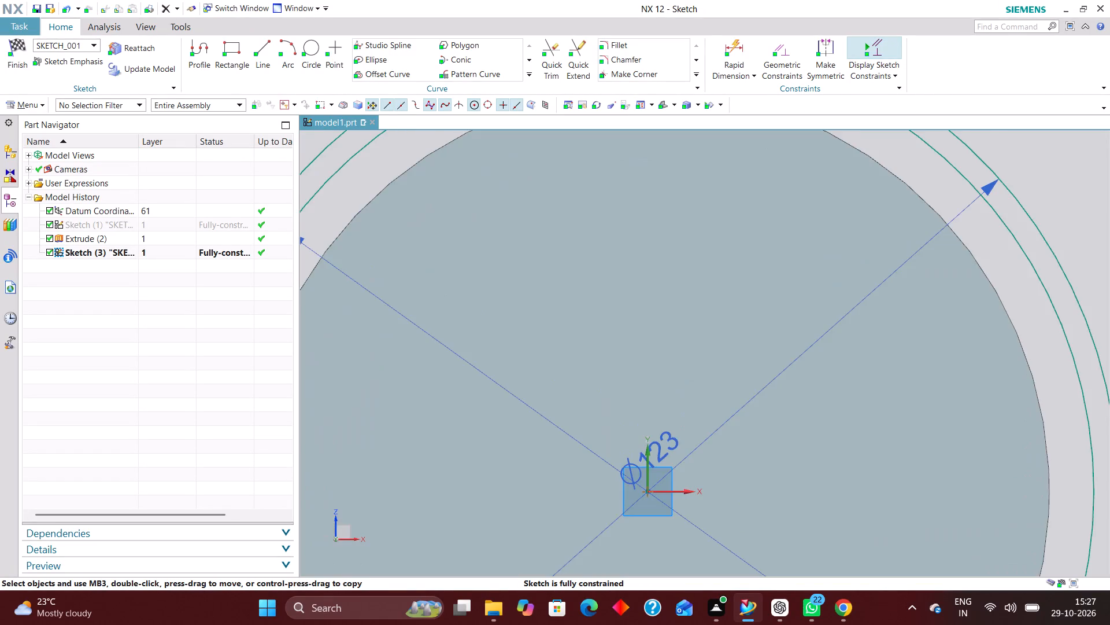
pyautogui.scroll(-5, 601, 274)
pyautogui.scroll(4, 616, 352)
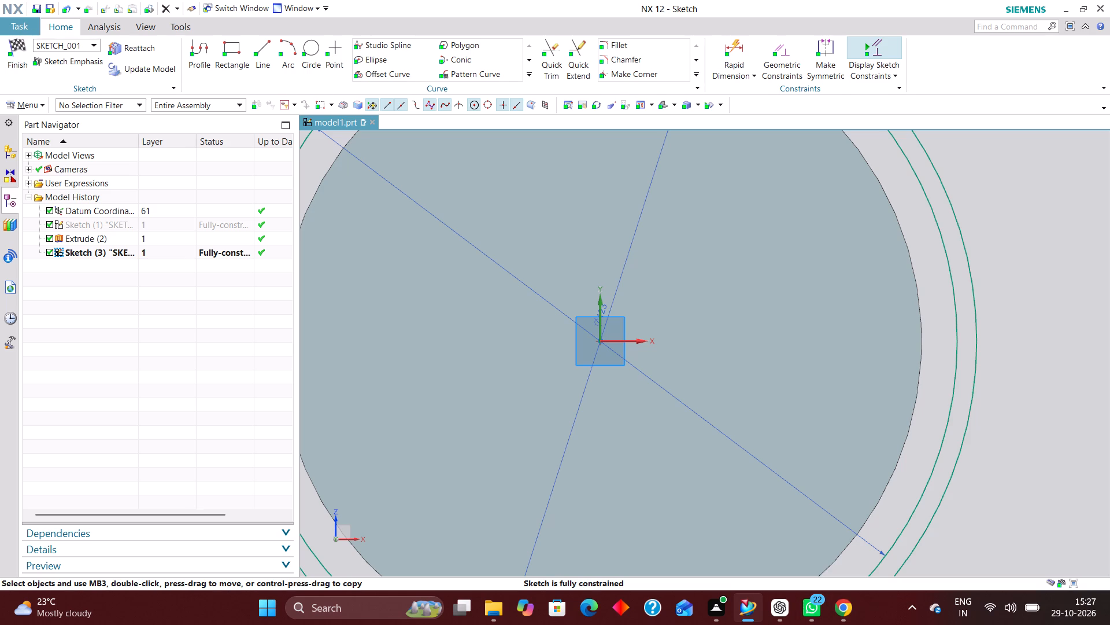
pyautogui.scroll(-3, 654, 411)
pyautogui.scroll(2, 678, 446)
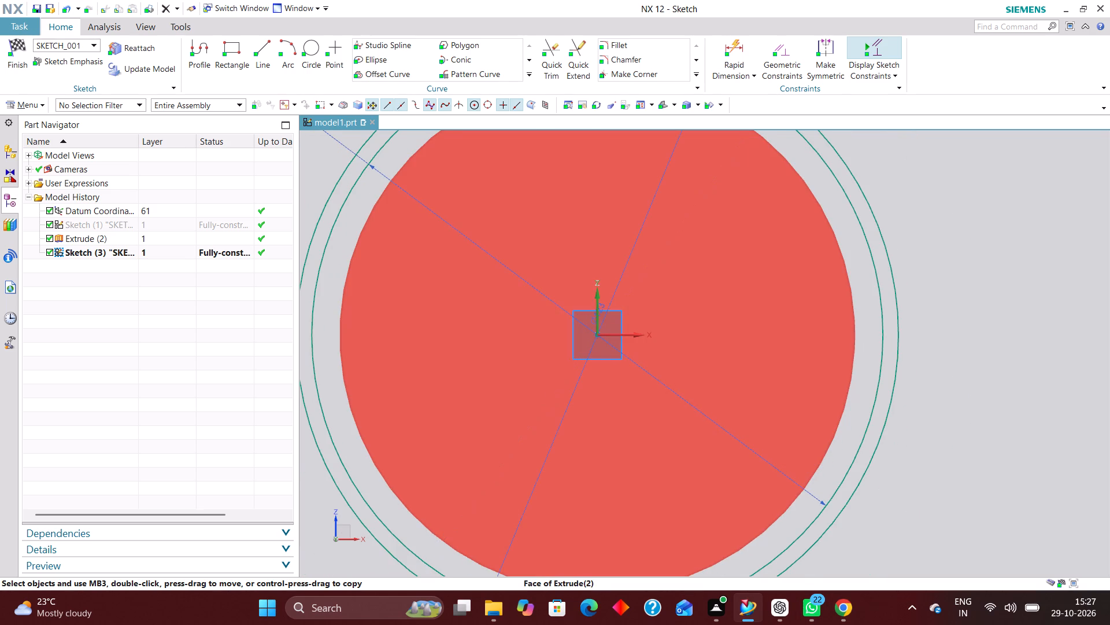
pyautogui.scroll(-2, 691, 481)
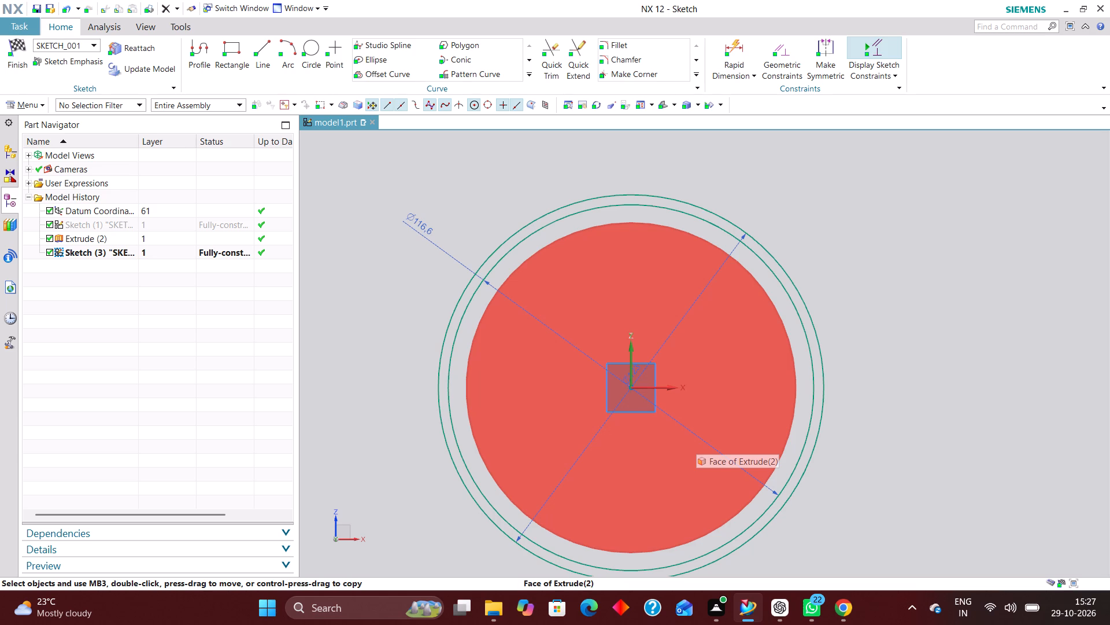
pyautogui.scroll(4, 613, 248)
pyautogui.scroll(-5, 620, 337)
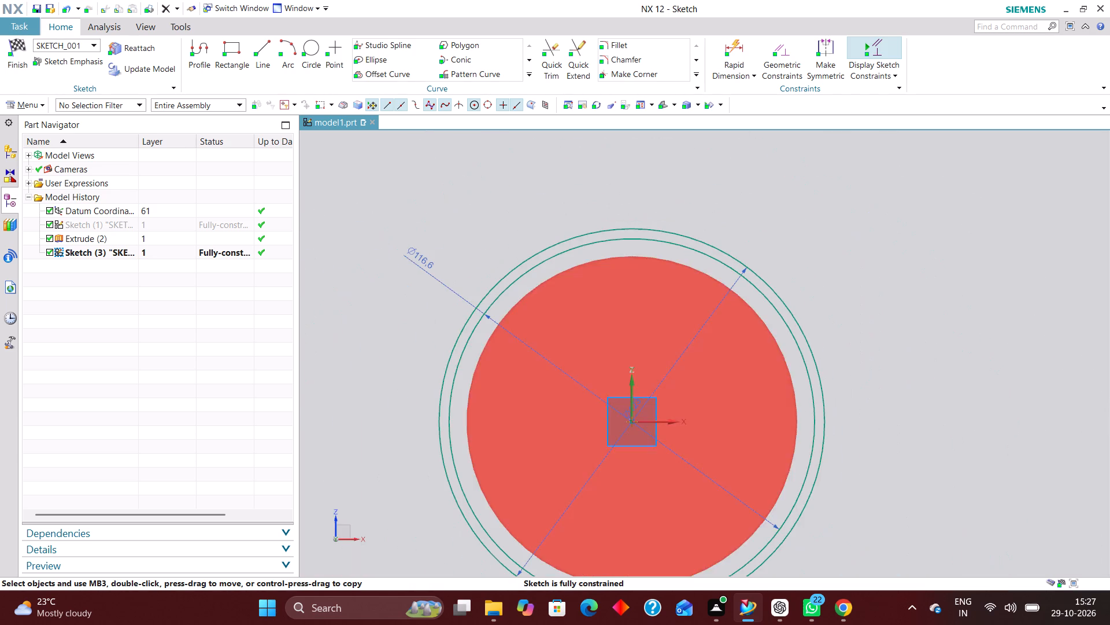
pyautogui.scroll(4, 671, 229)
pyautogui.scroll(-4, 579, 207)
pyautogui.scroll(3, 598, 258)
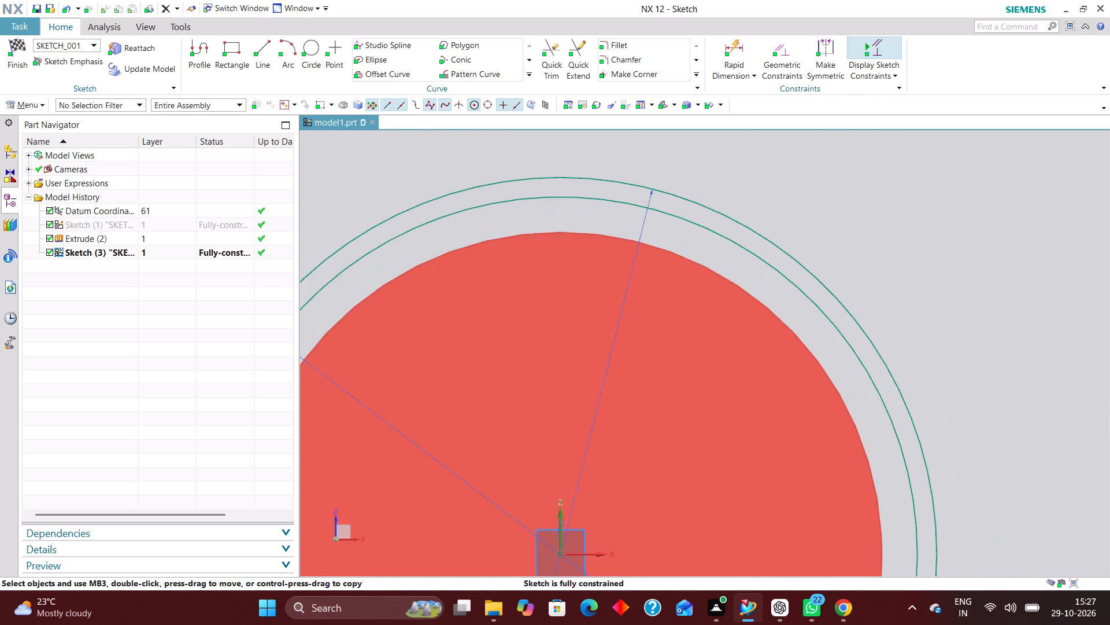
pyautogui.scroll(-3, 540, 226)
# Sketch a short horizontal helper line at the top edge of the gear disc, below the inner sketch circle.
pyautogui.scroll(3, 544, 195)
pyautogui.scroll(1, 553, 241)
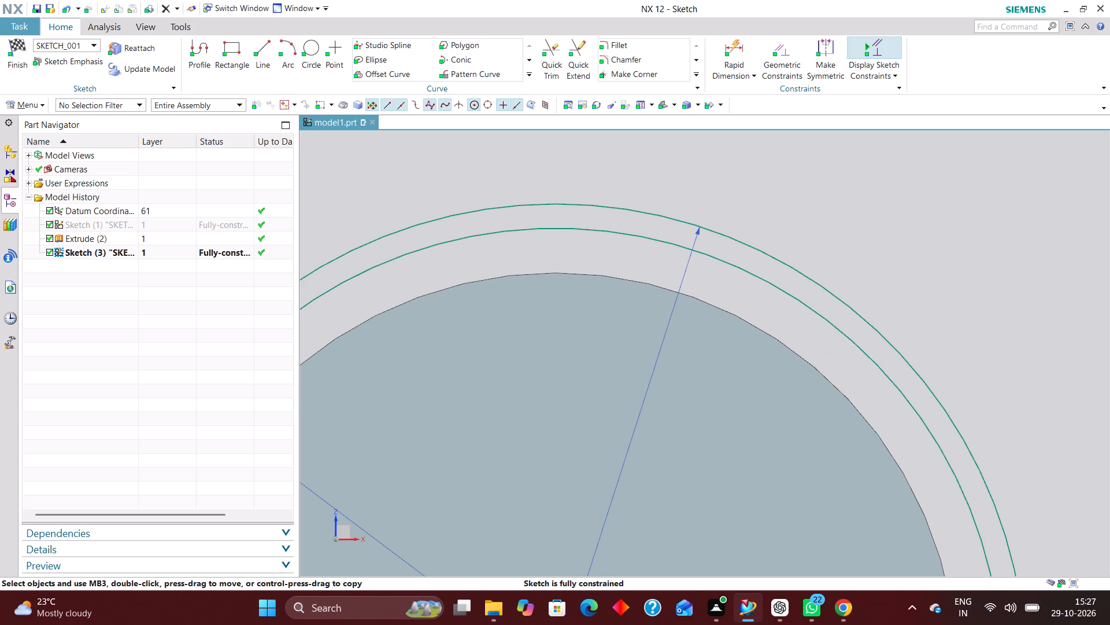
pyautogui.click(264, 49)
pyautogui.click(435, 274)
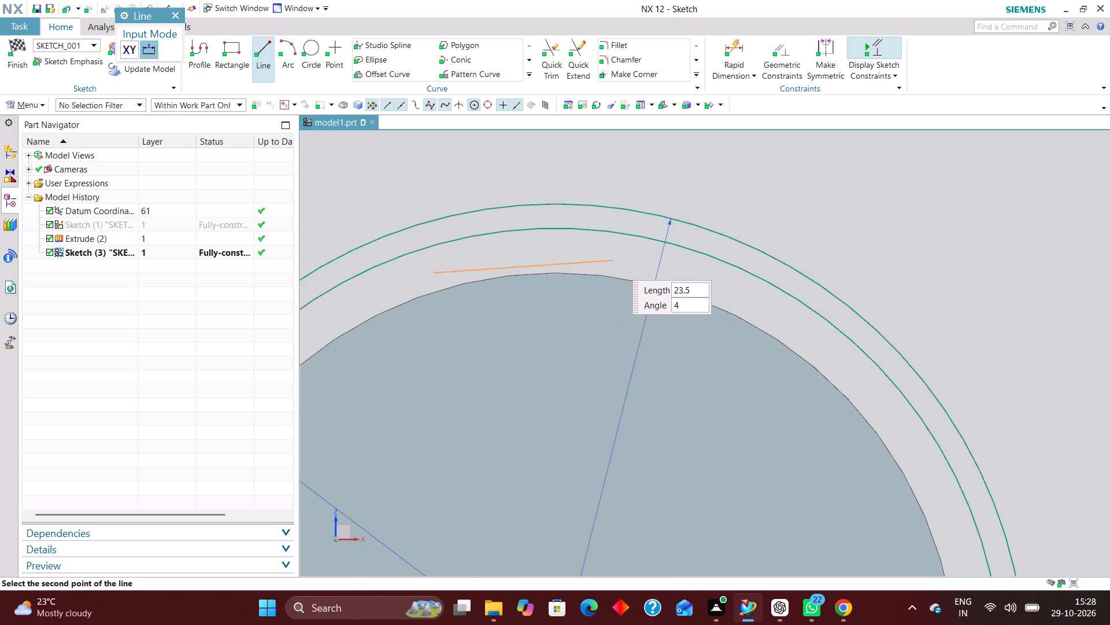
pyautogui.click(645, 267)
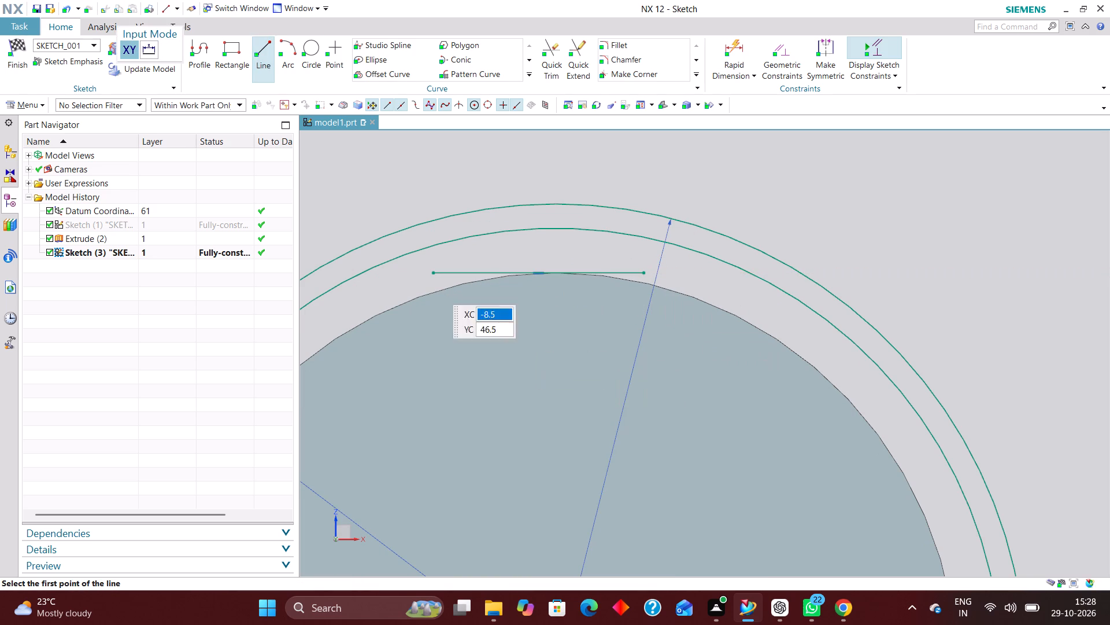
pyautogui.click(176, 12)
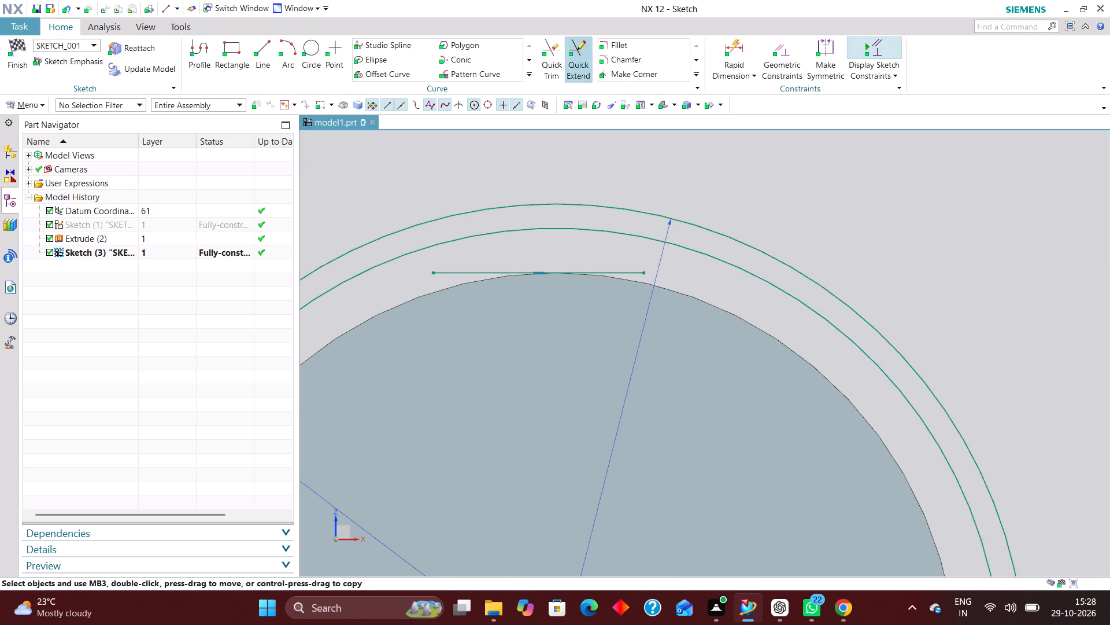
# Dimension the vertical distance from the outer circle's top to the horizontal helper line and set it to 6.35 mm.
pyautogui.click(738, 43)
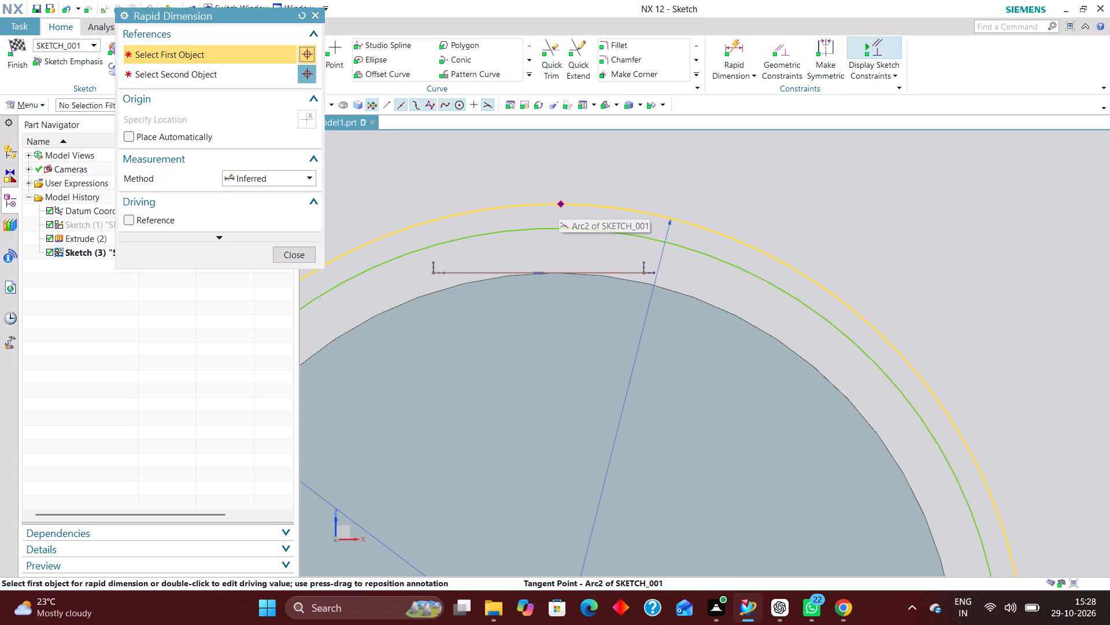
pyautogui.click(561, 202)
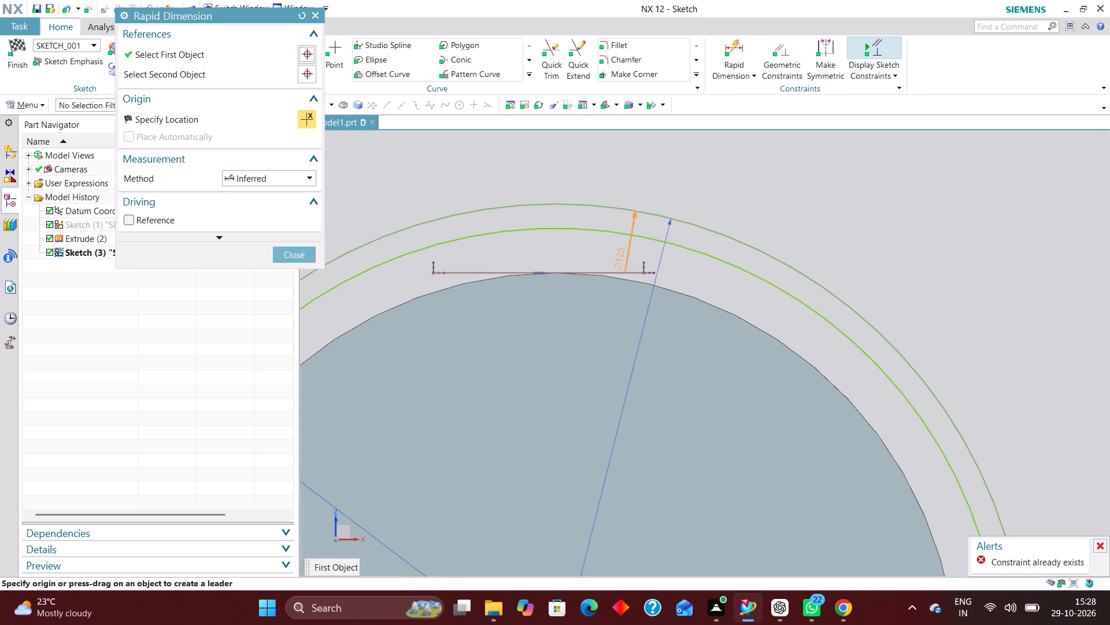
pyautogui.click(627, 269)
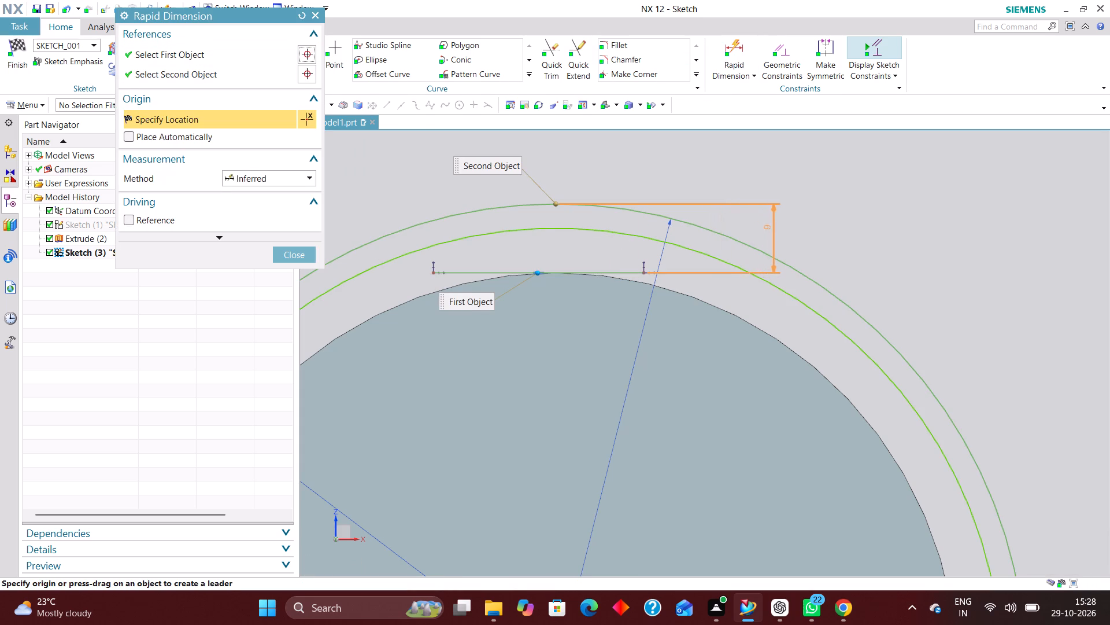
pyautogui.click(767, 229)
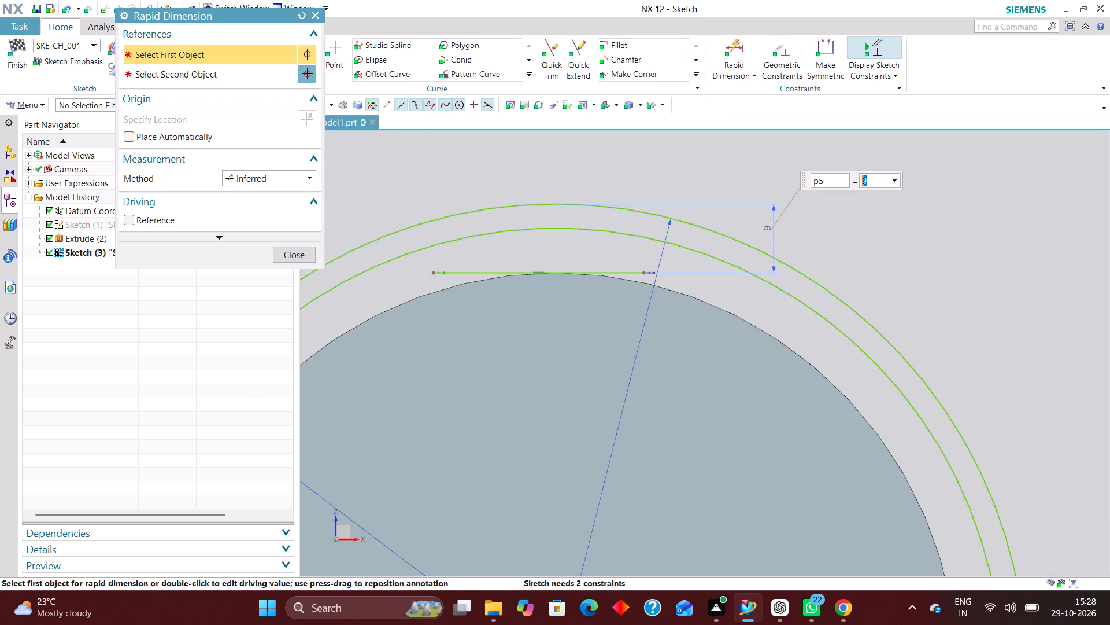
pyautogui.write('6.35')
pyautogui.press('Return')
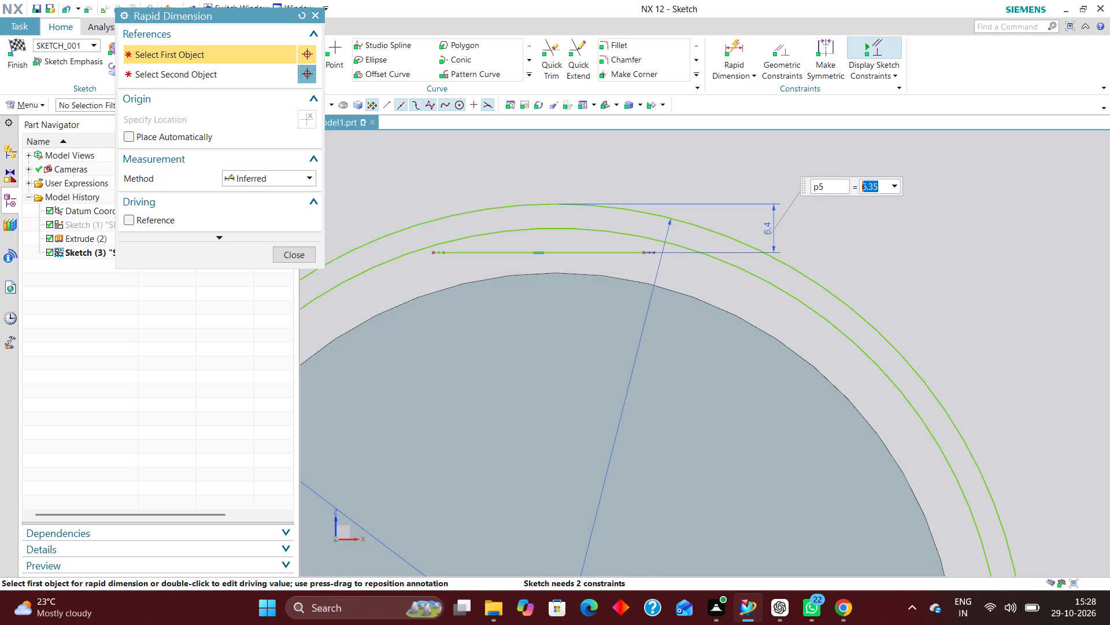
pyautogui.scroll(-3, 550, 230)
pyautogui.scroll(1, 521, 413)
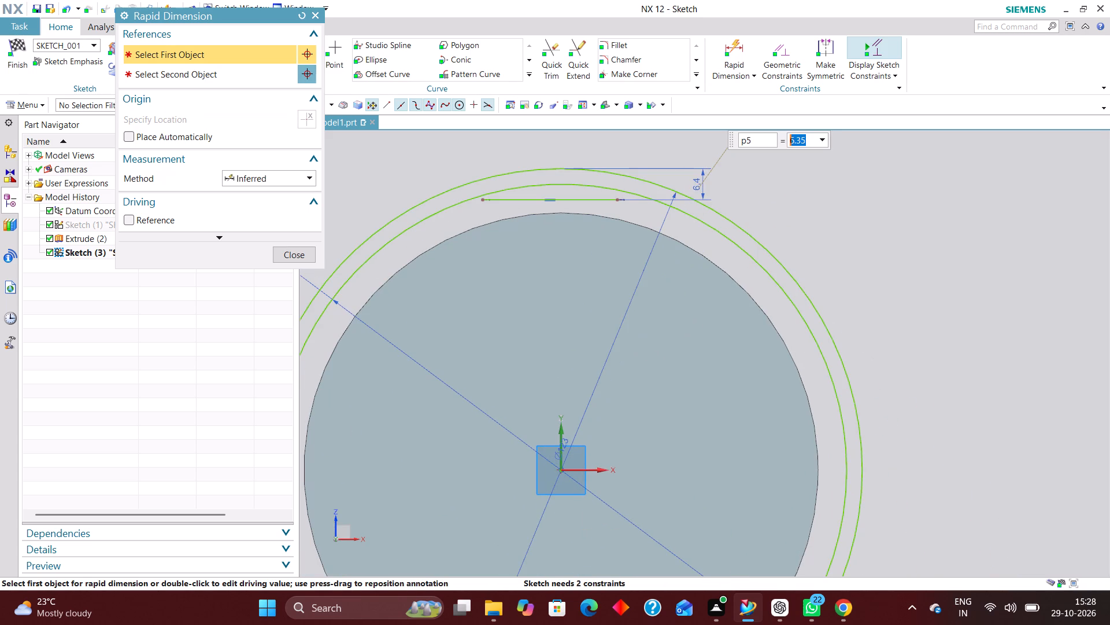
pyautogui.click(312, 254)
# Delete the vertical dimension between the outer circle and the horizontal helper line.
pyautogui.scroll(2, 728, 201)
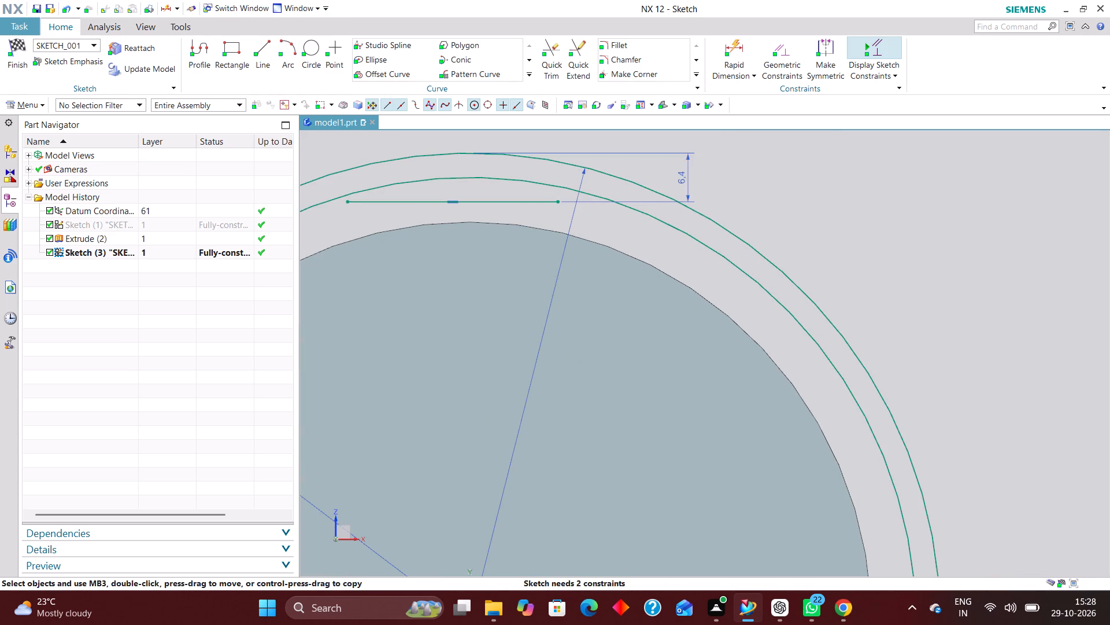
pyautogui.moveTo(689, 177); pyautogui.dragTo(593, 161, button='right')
# Set the inner sketch circle's diameter to 123-6.35*2 mm.
pyautogui.scroll(-3, 730, 186)
pyautogui.scroll(-1, 631, 332)
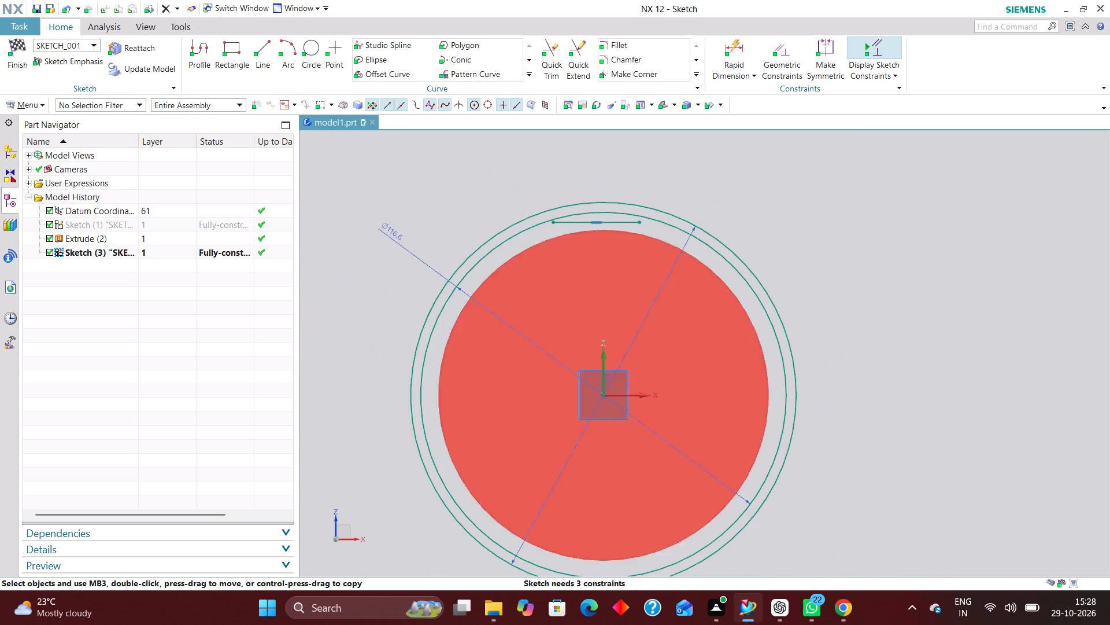
pyautogui.doubleClick(399, 234)
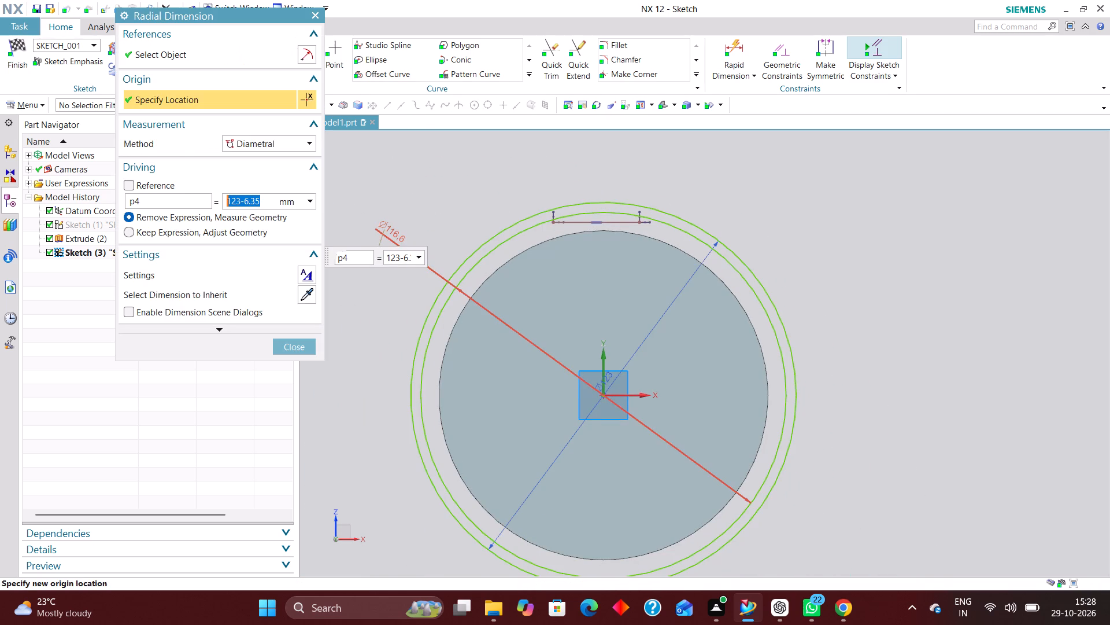
pyautogui.click(271, 201)
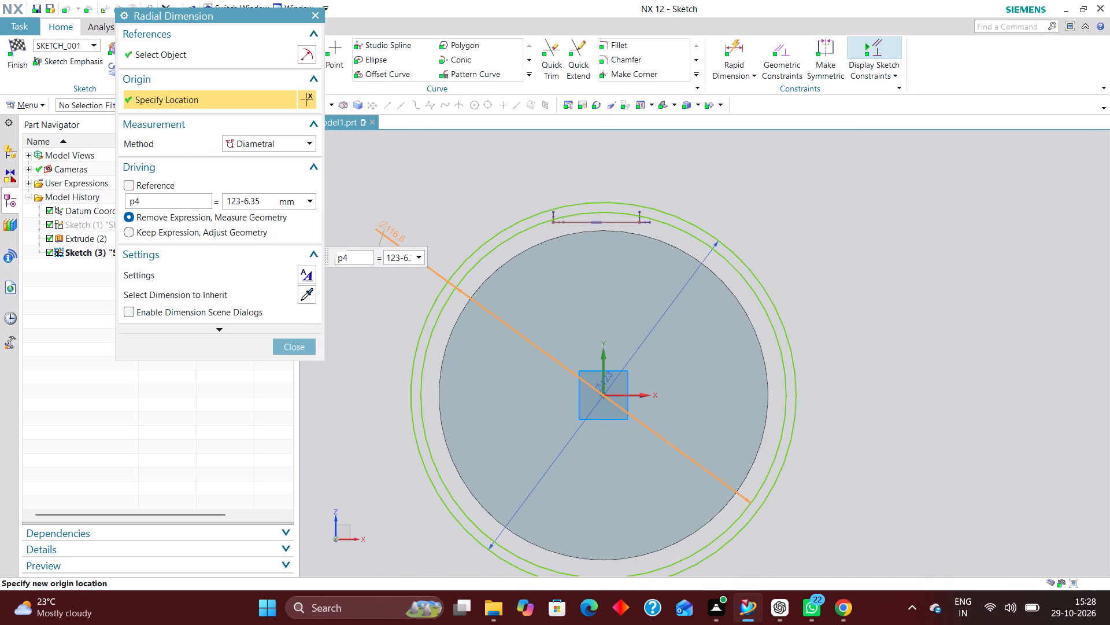
pyautogui.press('BackSpace')
pyautogui.press('BackSpace')
pyautogui.press('BackSpace')
pyautogui.press('BackSpace')
pyautogui.write('6.35*2')
pyautogui.press('Return')
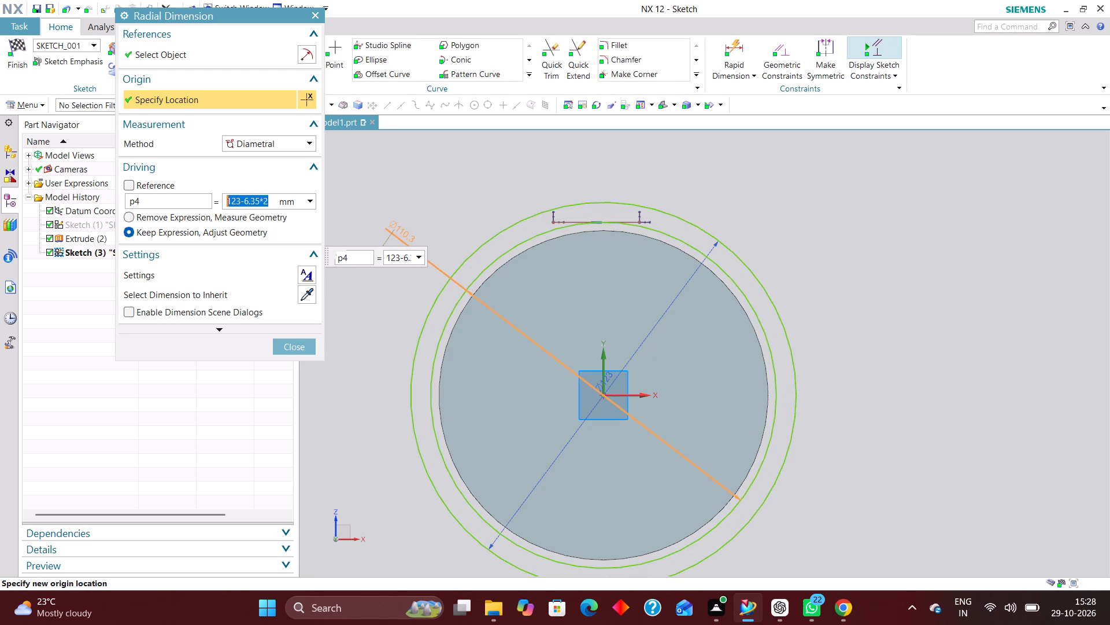
pyautogui.click(286, 340)
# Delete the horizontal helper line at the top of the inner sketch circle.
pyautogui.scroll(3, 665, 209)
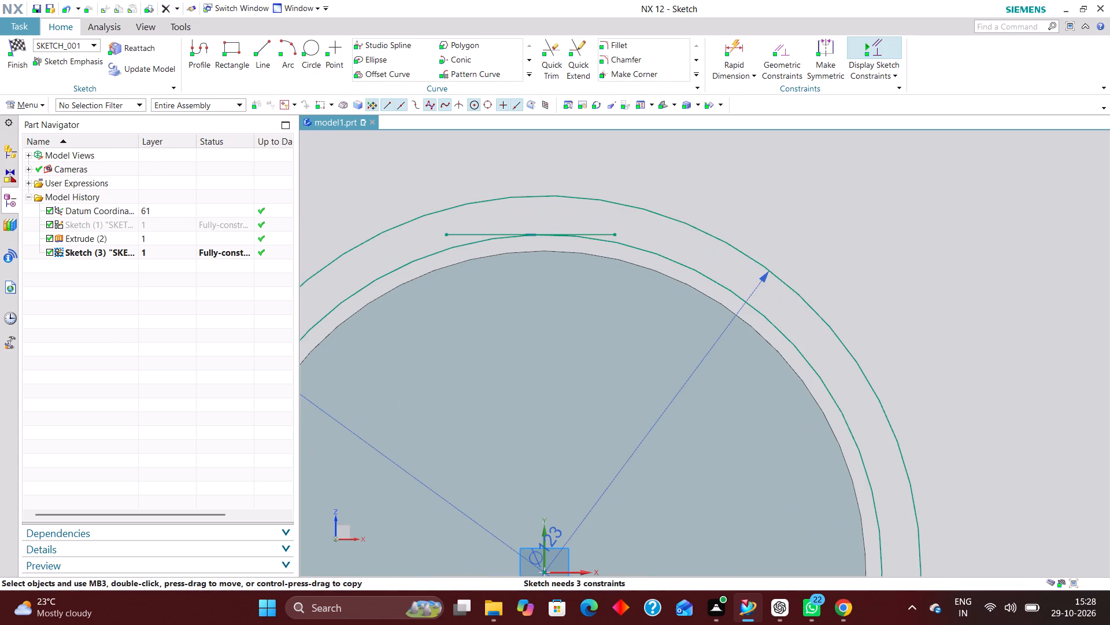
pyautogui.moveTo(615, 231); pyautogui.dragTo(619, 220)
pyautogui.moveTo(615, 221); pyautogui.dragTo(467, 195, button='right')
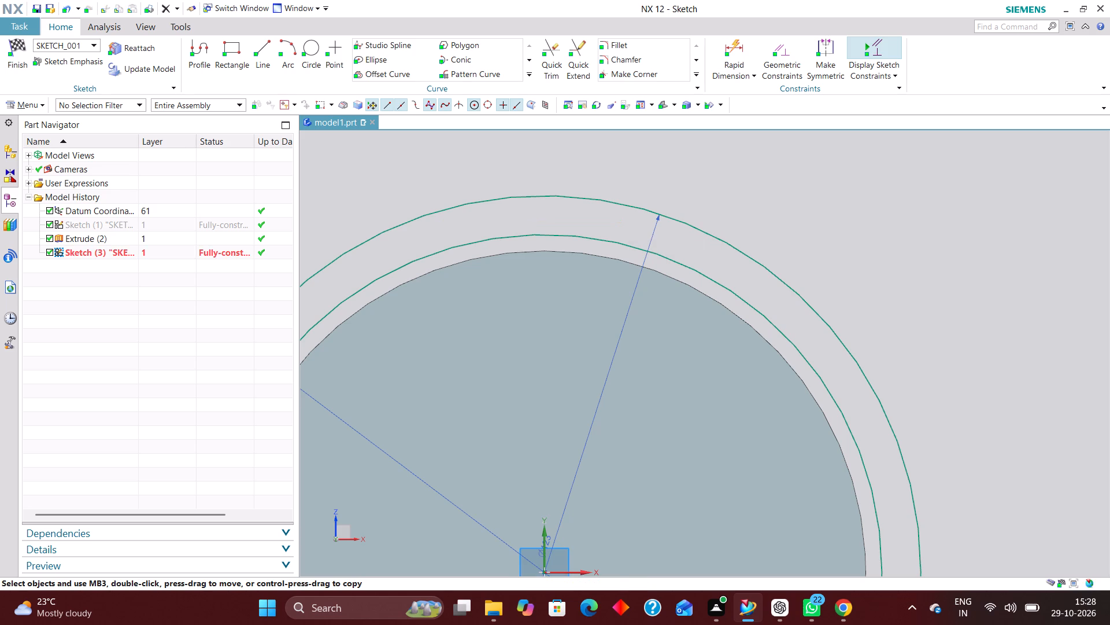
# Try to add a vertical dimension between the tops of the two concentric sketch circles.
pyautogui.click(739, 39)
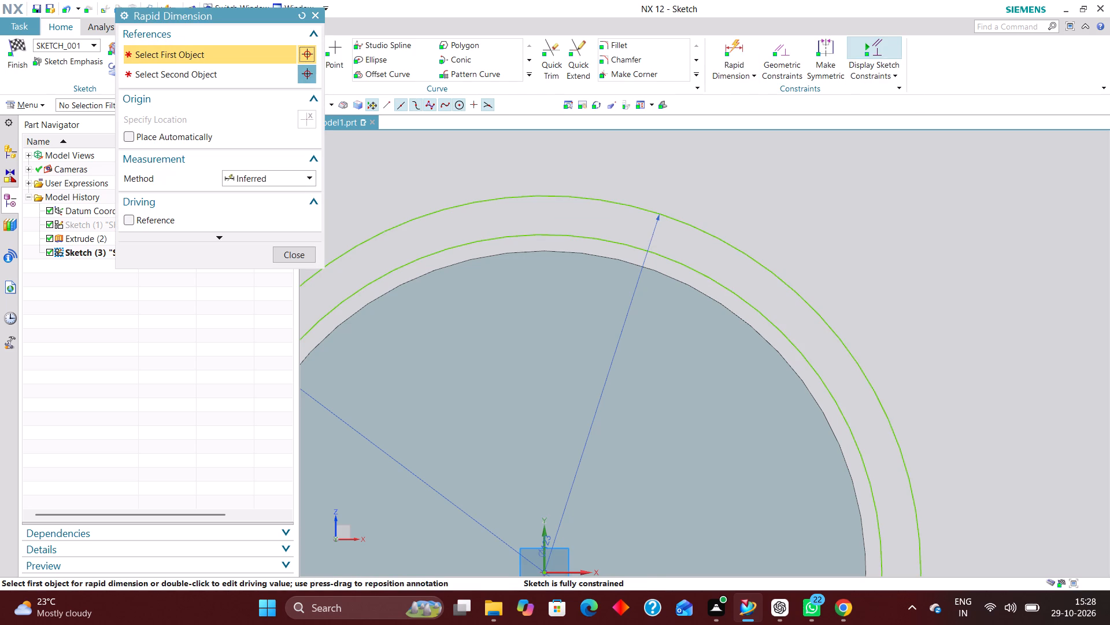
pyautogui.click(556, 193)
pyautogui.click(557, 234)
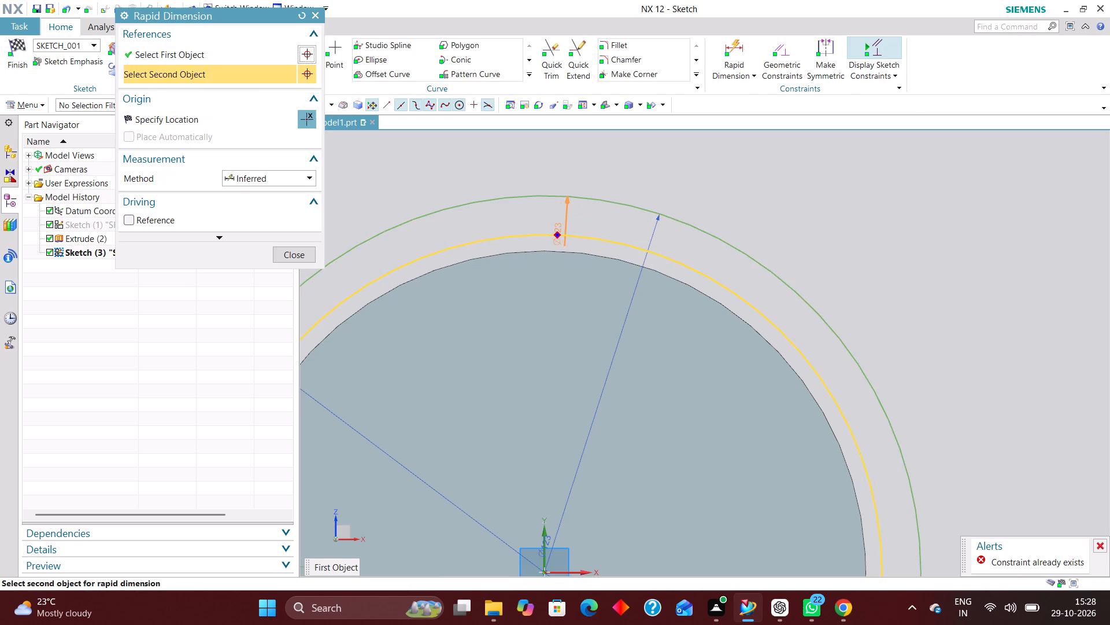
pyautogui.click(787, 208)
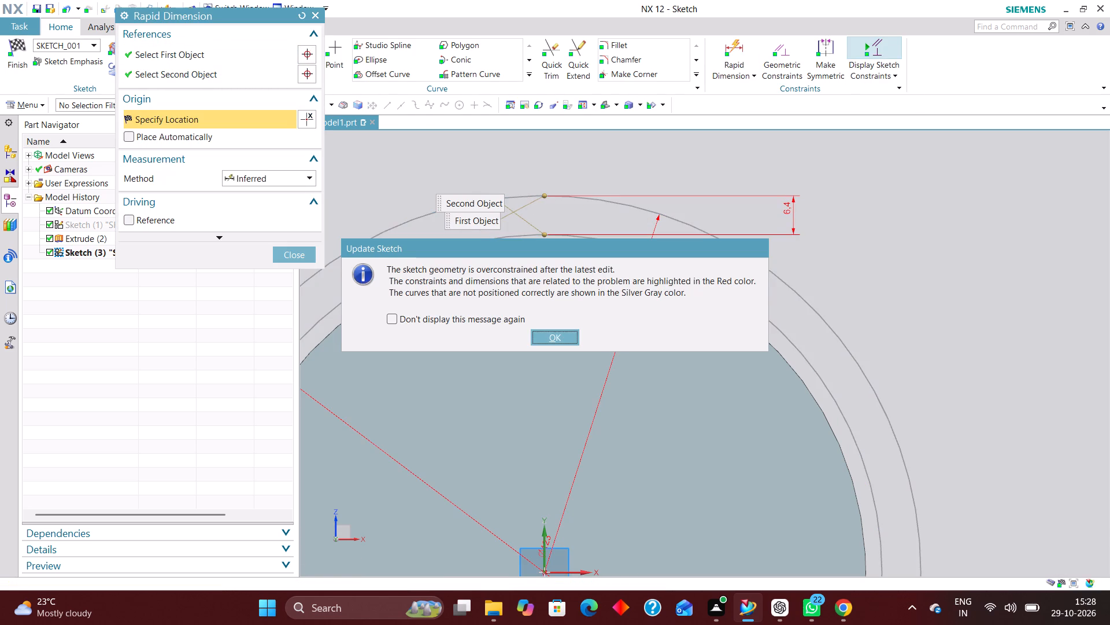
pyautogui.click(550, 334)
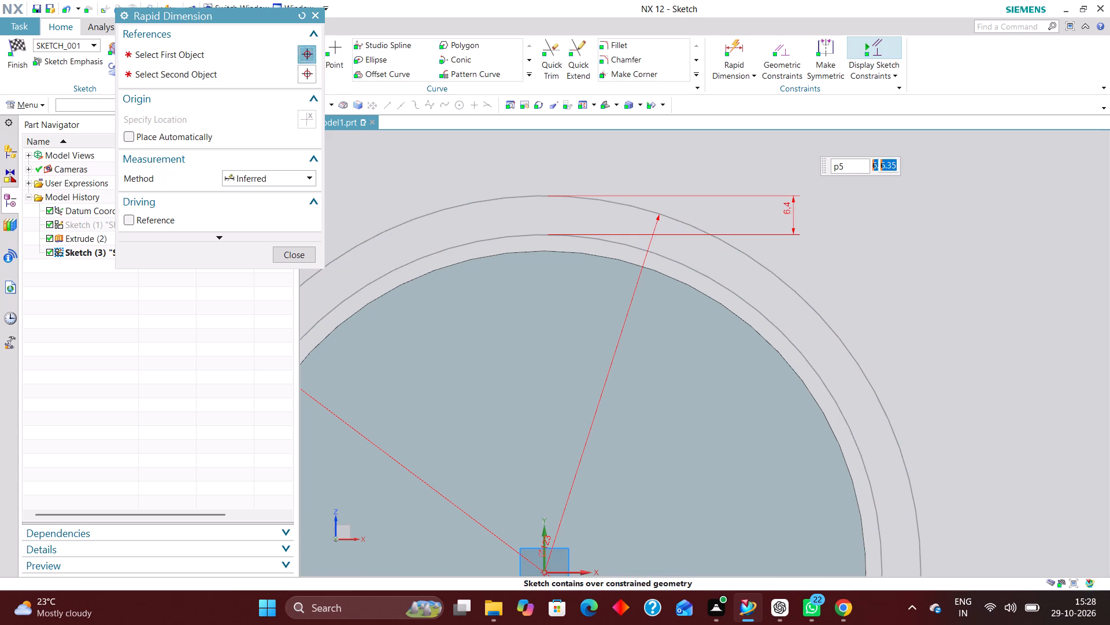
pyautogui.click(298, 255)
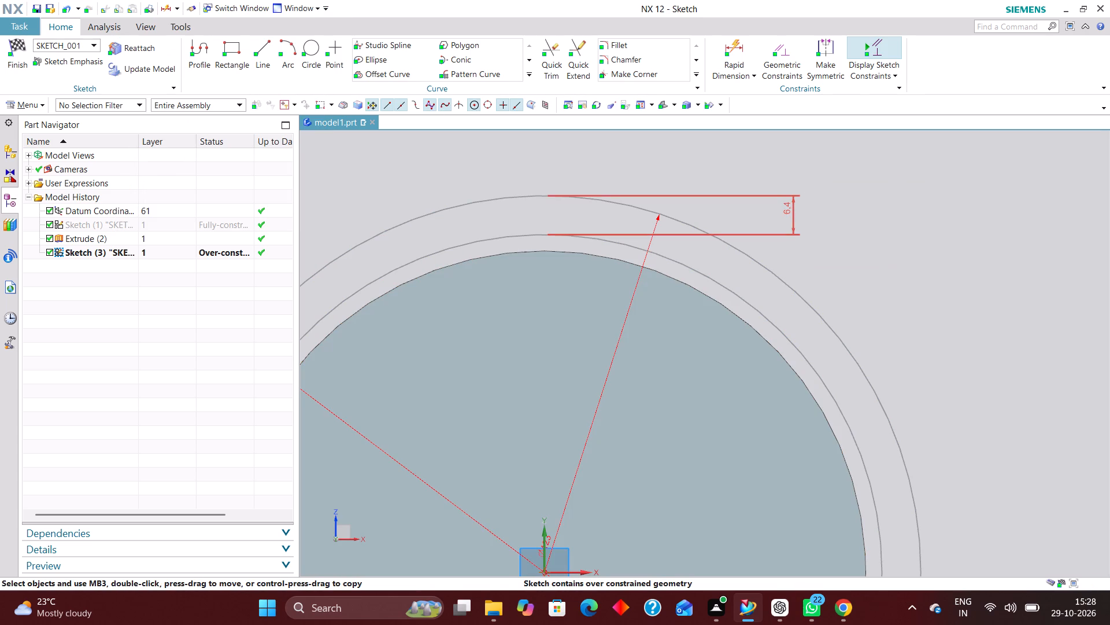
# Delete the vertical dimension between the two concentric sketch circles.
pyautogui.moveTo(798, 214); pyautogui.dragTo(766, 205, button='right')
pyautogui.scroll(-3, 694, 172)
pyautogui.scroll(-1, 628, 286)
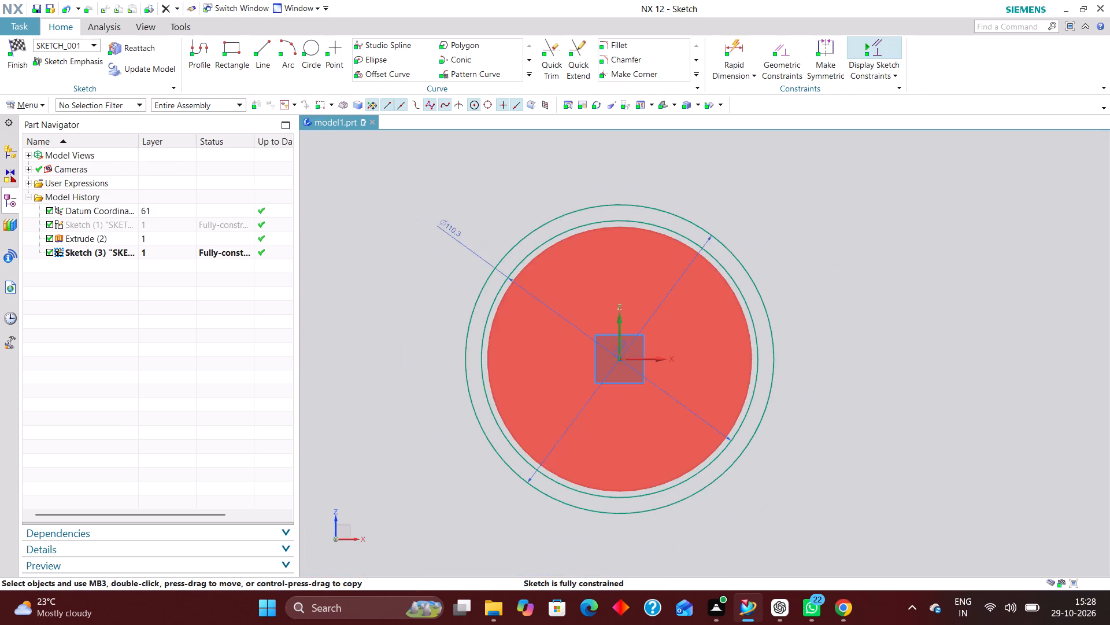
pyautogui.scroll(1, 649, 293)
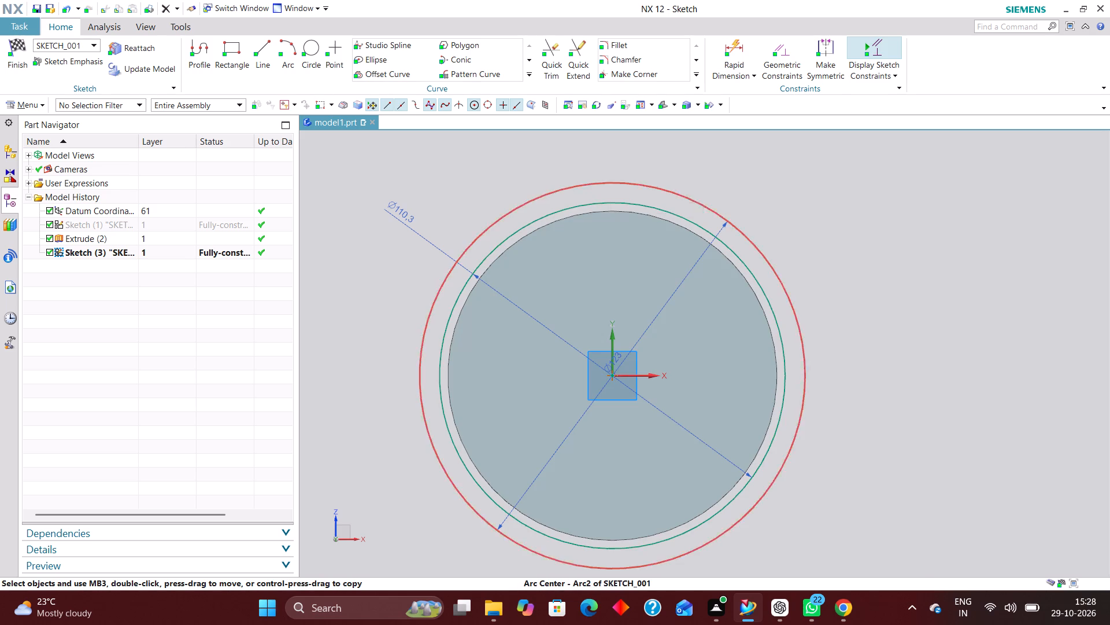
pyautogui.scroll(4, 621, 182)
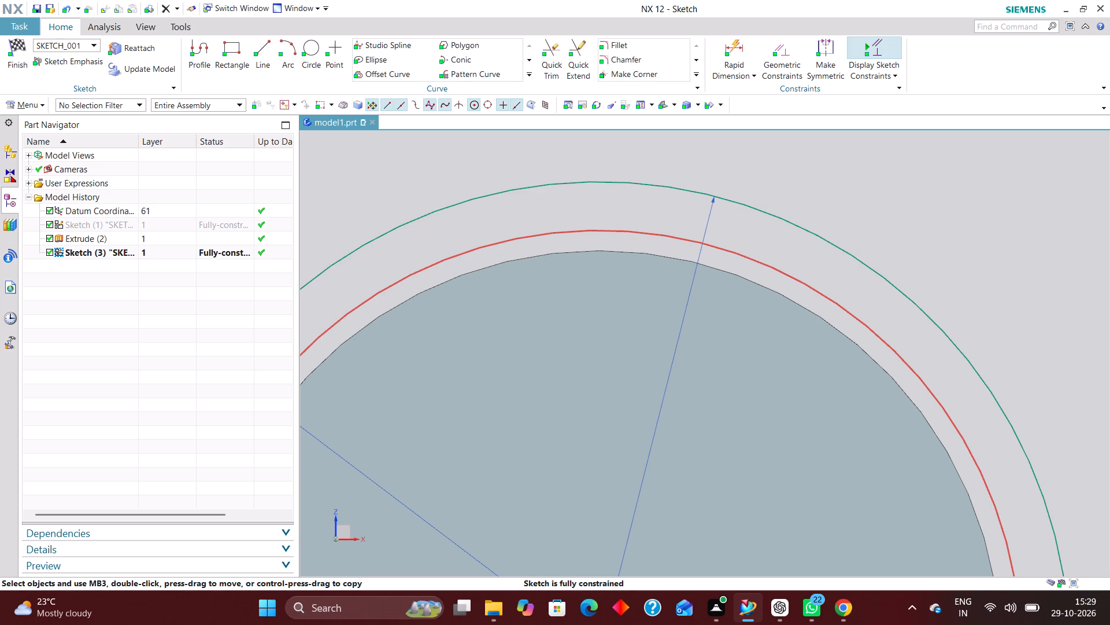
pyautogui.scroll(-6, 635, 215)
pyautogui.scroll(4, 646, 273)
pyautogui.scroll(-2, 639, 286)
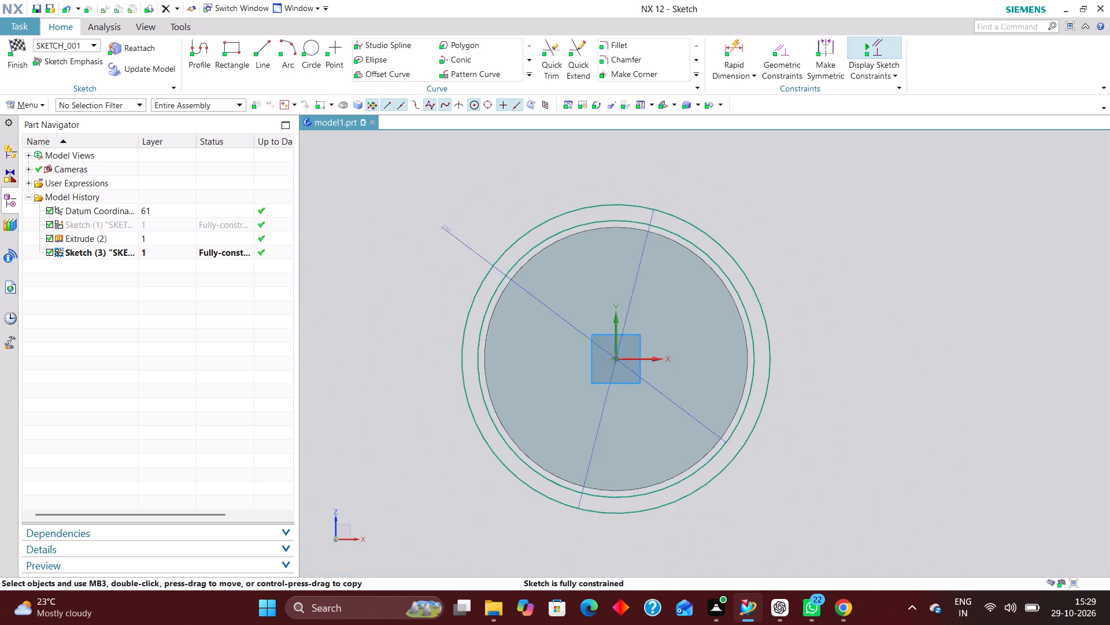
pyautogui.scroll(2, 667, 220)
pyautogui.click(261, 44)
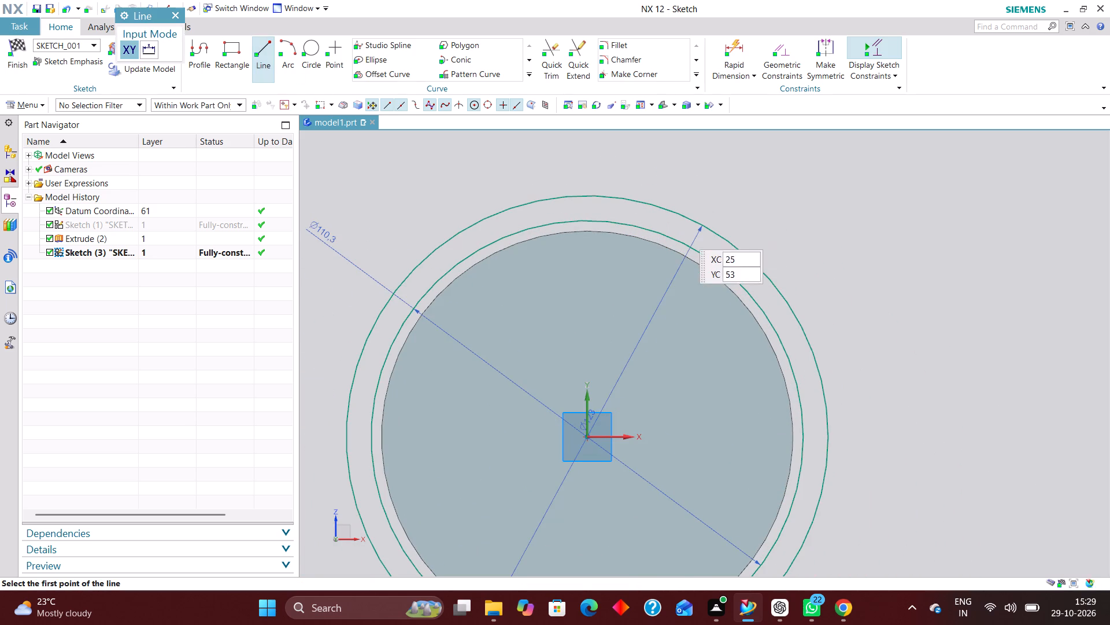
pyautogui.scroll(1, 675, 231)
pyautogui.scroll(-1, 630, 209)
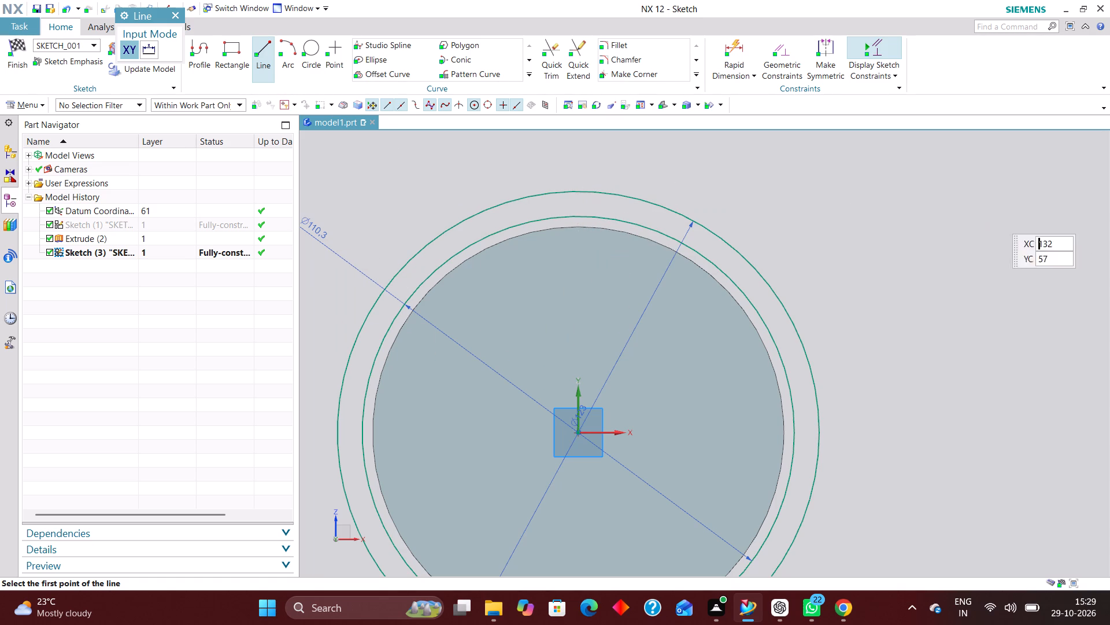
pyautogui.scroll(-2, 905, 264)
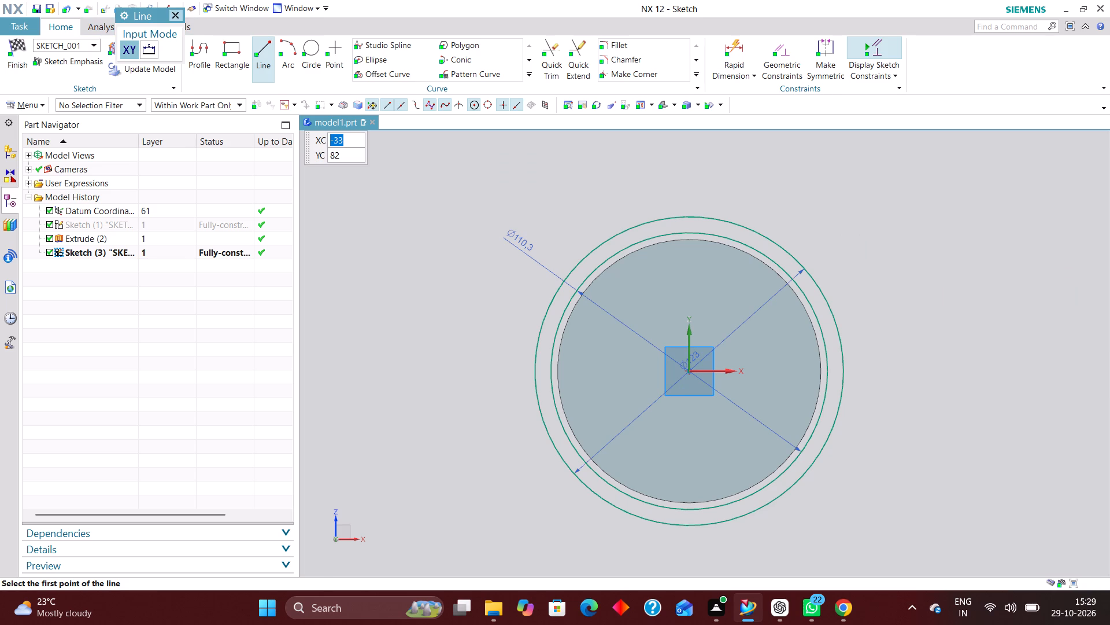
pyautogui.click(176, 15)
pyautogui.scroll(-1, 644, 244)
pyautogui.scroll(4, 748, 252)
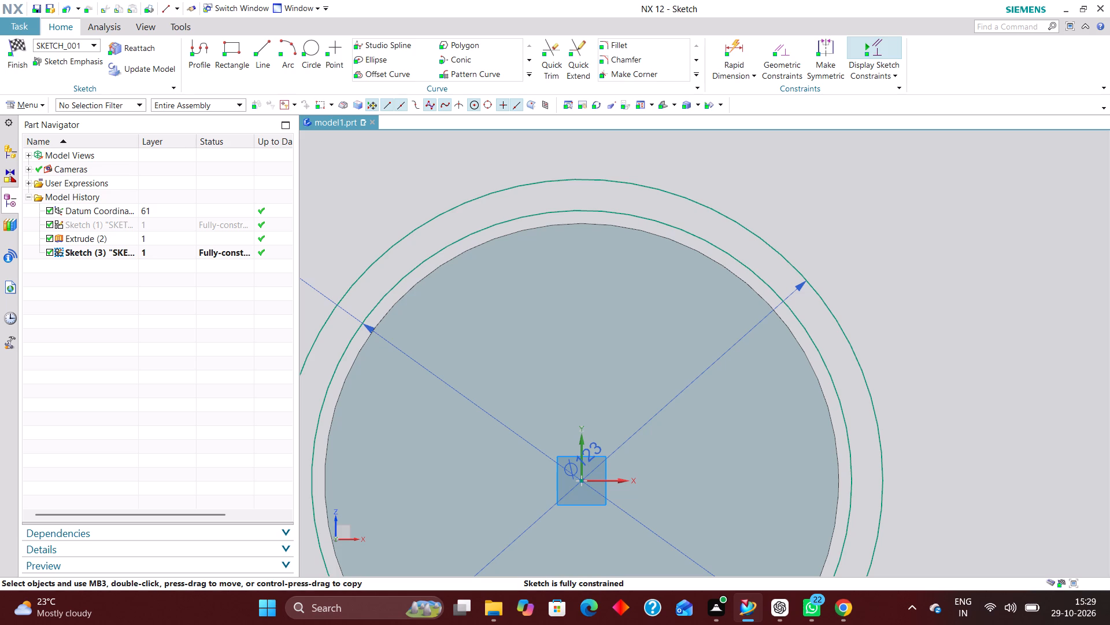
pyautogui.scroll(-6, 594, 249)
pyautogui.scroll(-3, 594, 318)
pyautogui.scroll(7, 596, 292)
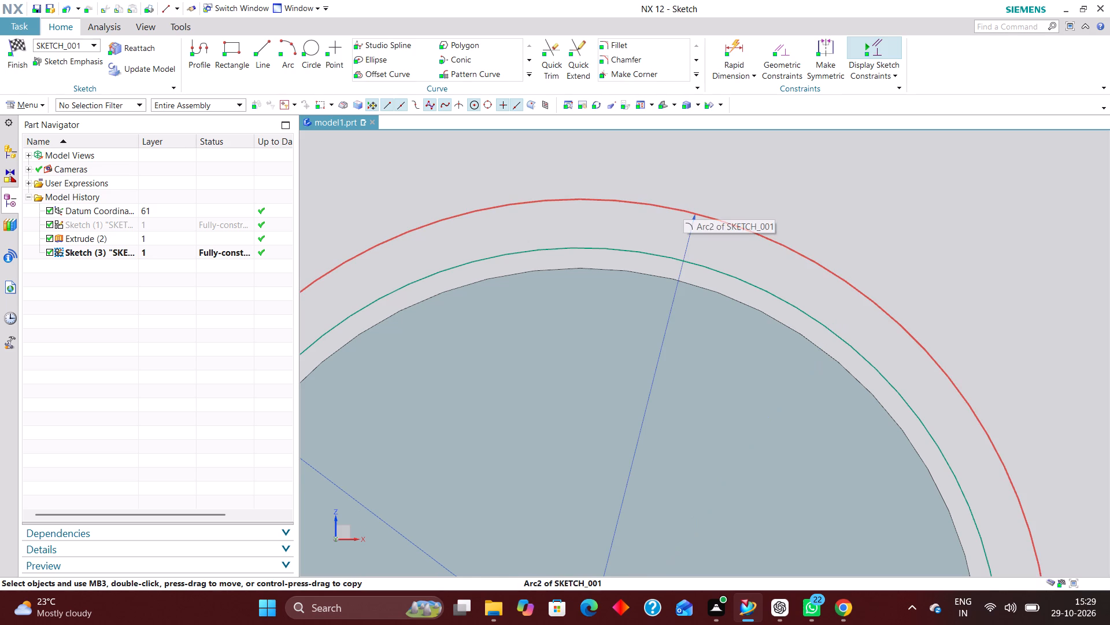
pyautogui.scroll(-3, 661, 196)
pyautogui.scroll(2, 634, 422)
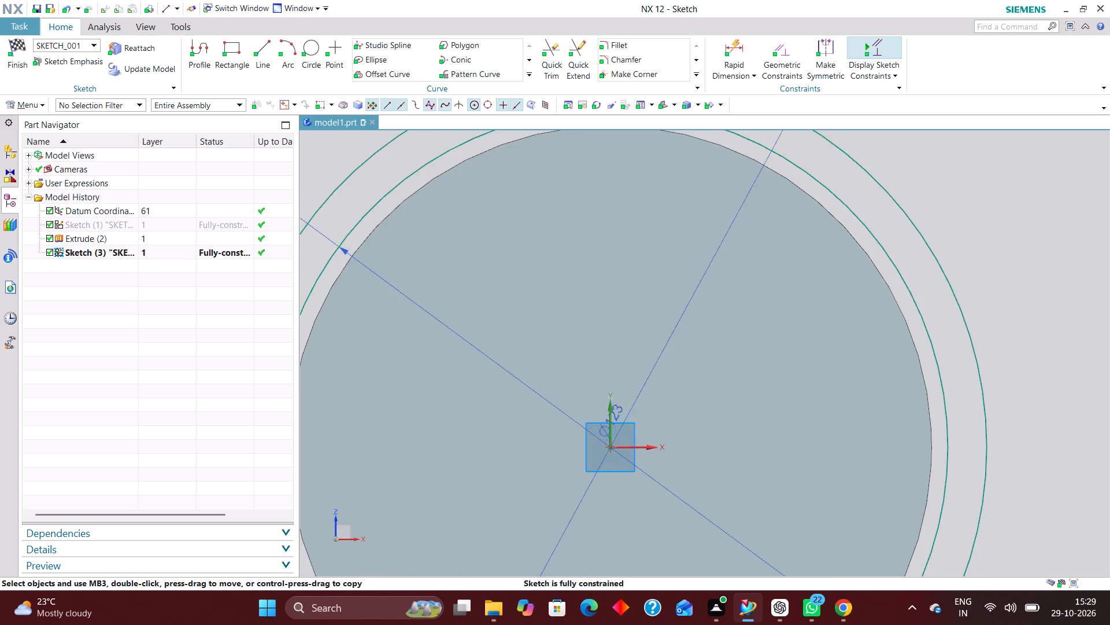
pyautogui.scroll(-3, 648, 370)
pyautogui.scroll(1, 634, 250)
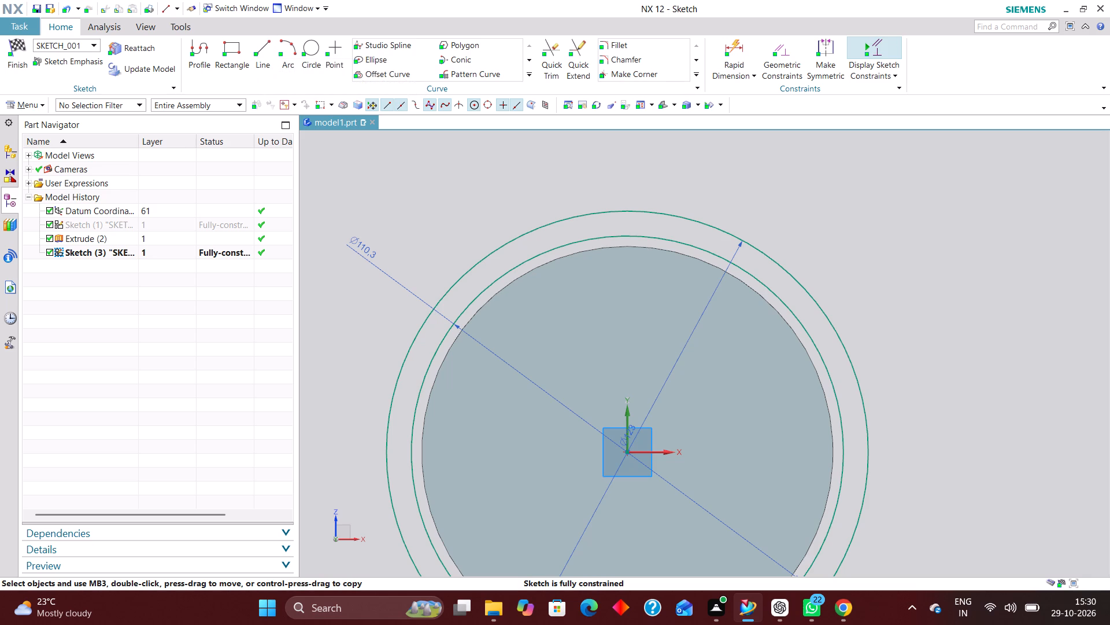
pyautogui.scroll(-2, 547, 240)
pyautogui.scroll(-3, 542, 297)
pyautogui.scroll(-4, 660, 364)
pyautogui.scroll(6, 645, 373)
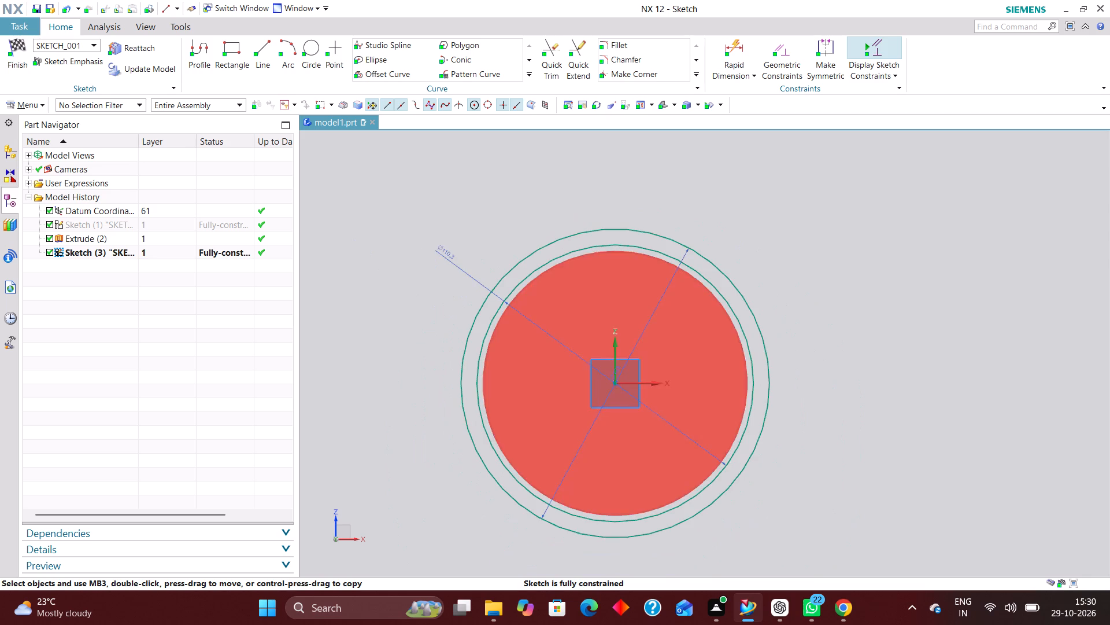
# Open the SPUR GEAR drawing from Downloads in Edge and examine the tooth dimensions in Detail A and the front view.
pyautogui.click(493, 605)
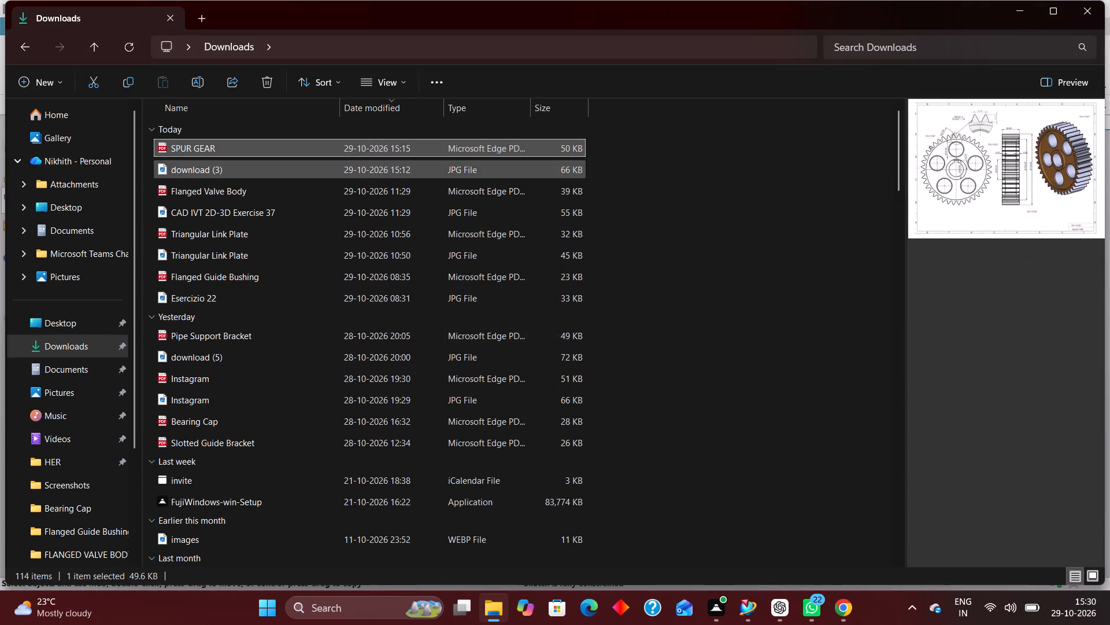
pyautogui.doubleClick(271, 149)
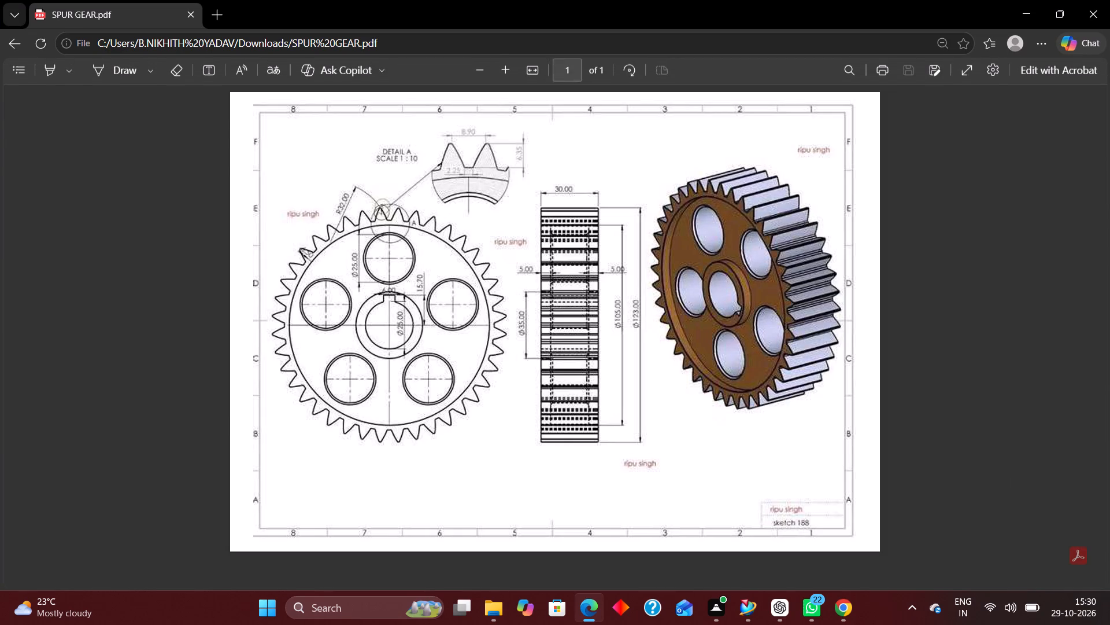
pyautogui.scroll(11, 362, 198)
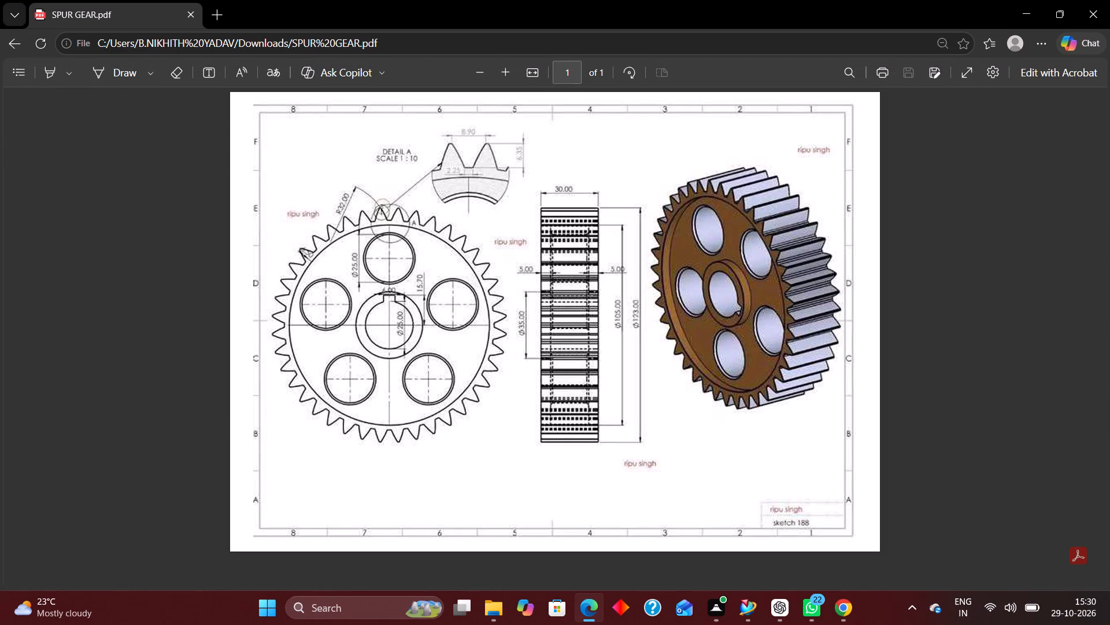
pyautogui.tripleClick(506, 73)
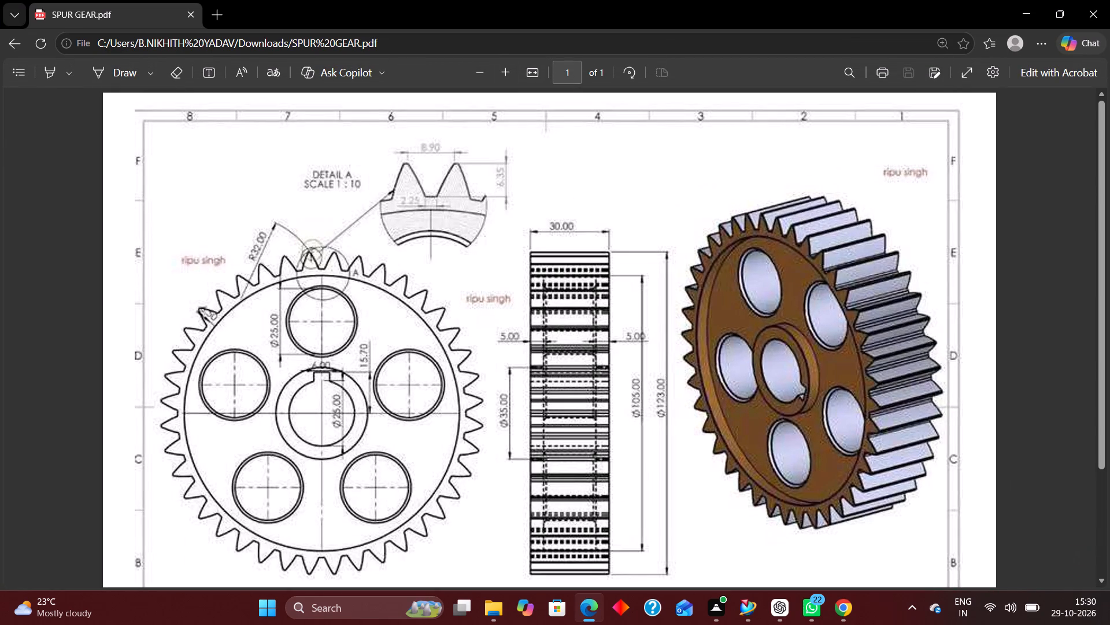
pyautogui.scroll(4, 230, 282)
pyautogui.doubleClick(505, 72)
pyautogui.scroll(-2, 402, 261)
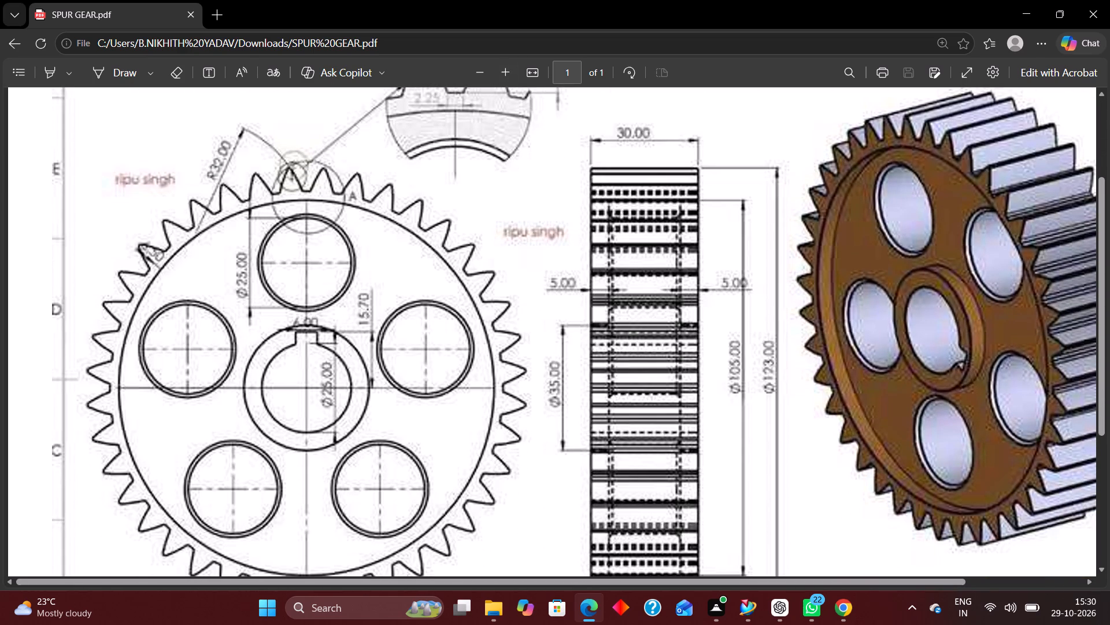
pyautogui.scroll(-2, 304, 268)
pyautogui.scroll(3, 307, 240)
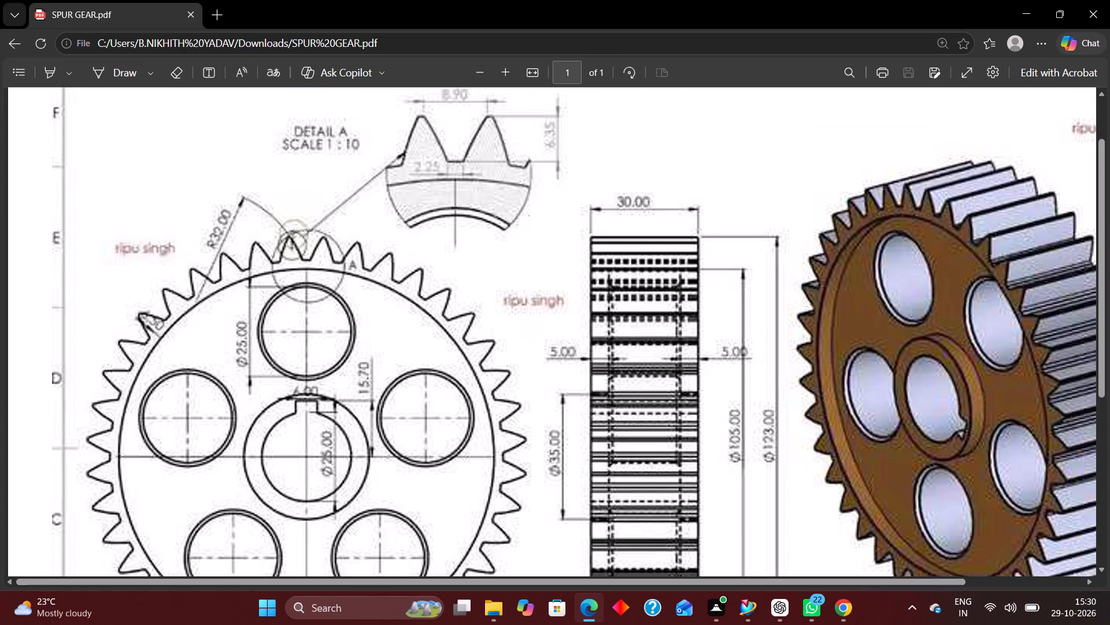
pyautogui.scroll(4, 297, 244)
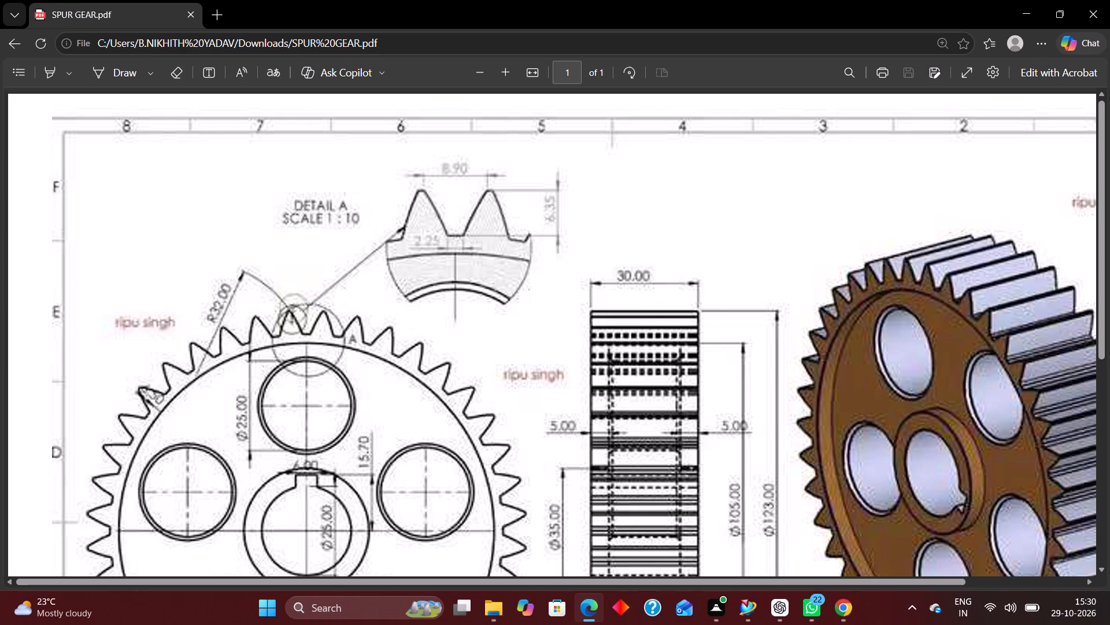
pyautogui.scroll(-2, 355, 326)
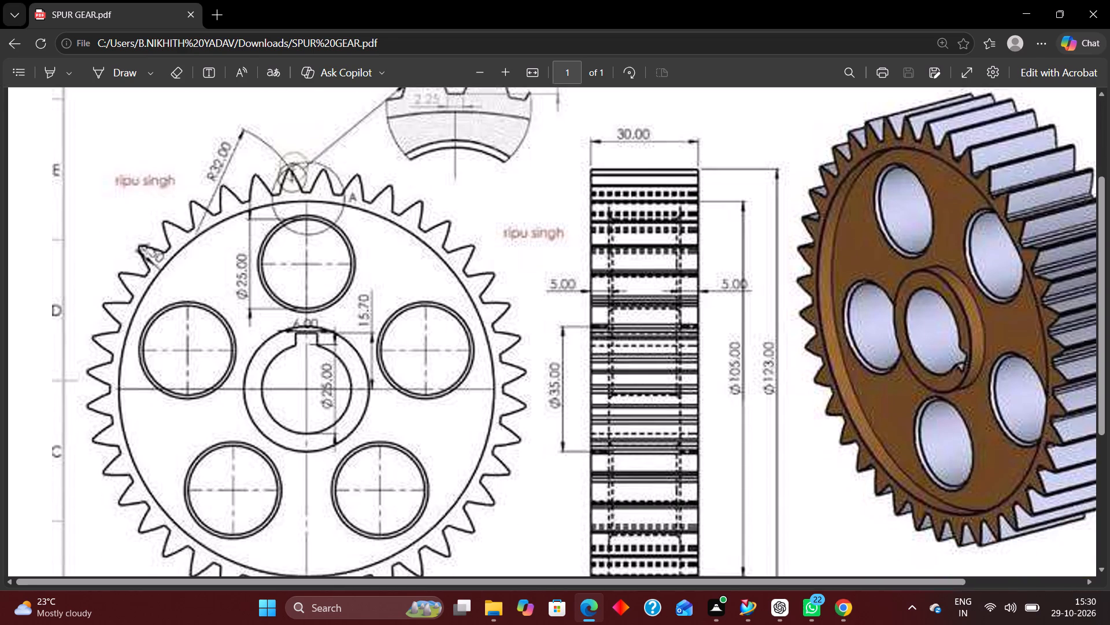
# Switch back to NX and sketch a three-point arc of about 22 mm radius crossing both concentric circles at the gear's upper left.
pyautogui.click(747, 611)
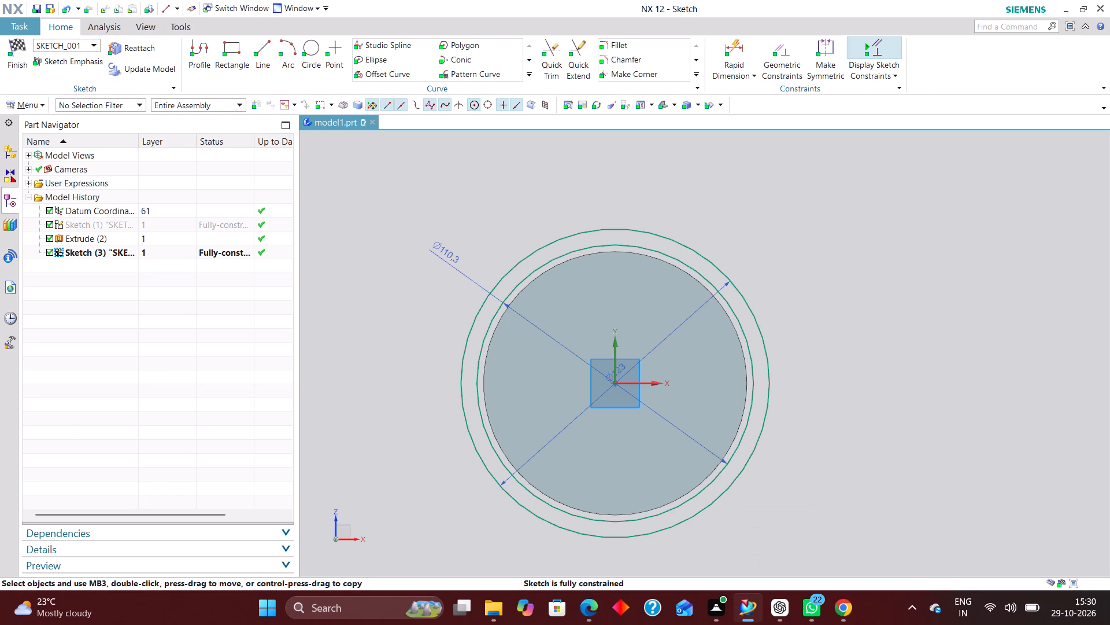
pyautogui.scroll(-2, 536, 305)
pyautogui.scroll(4, 589, 303)
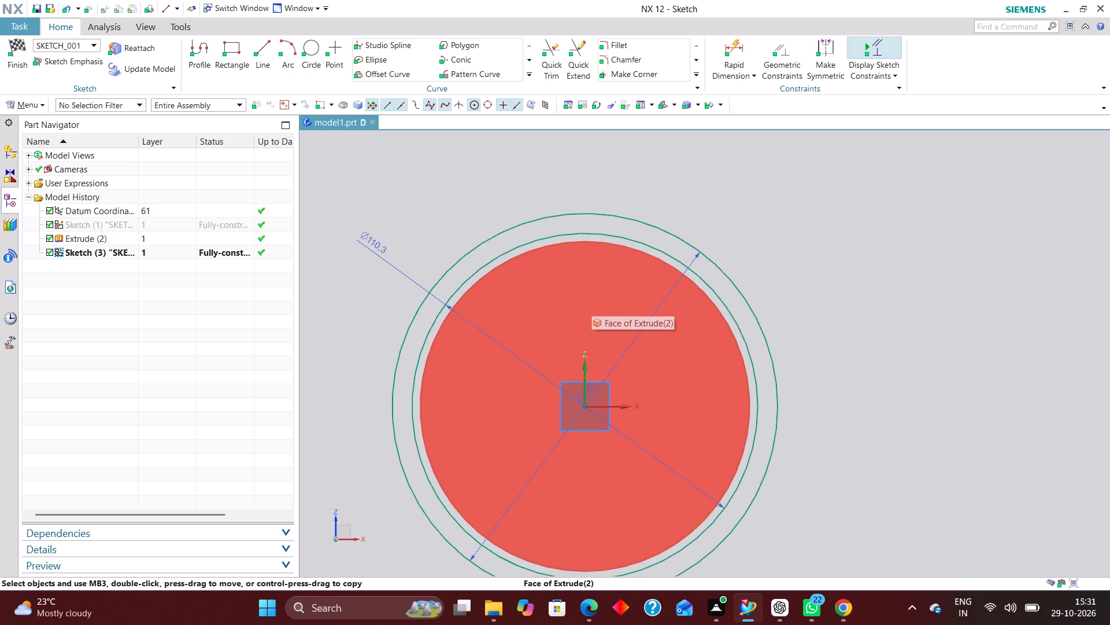
pyautogui.scroll(5, 591, 219)
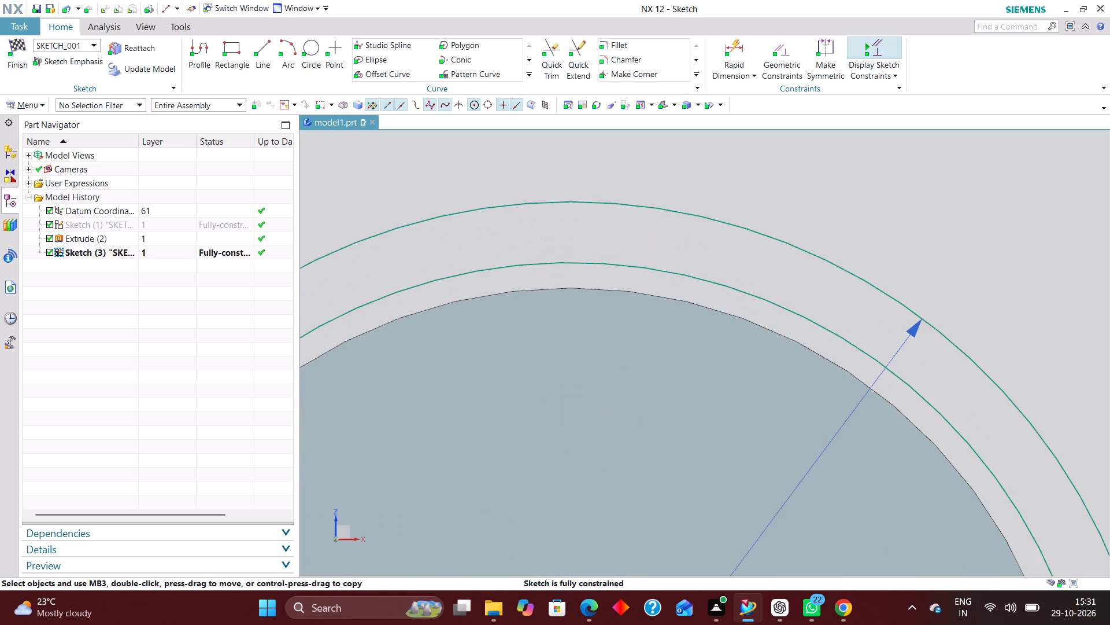
pyautogui.scroll(-3, 625, 249)
pyautogui.scroll(3, 606, 279)
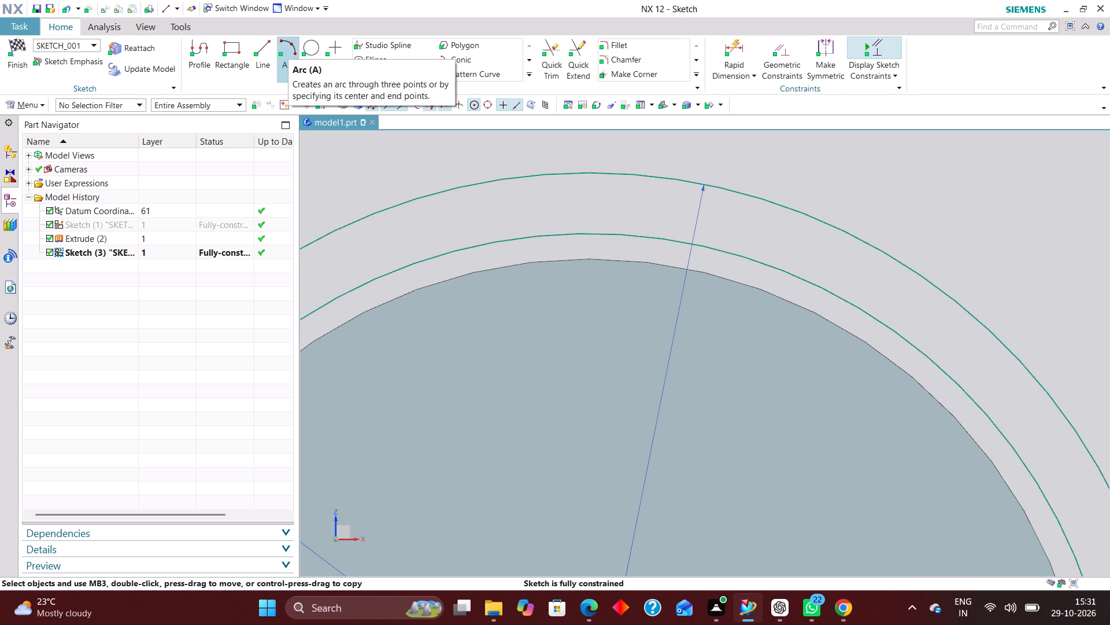
pyautogui.click(289, 46)
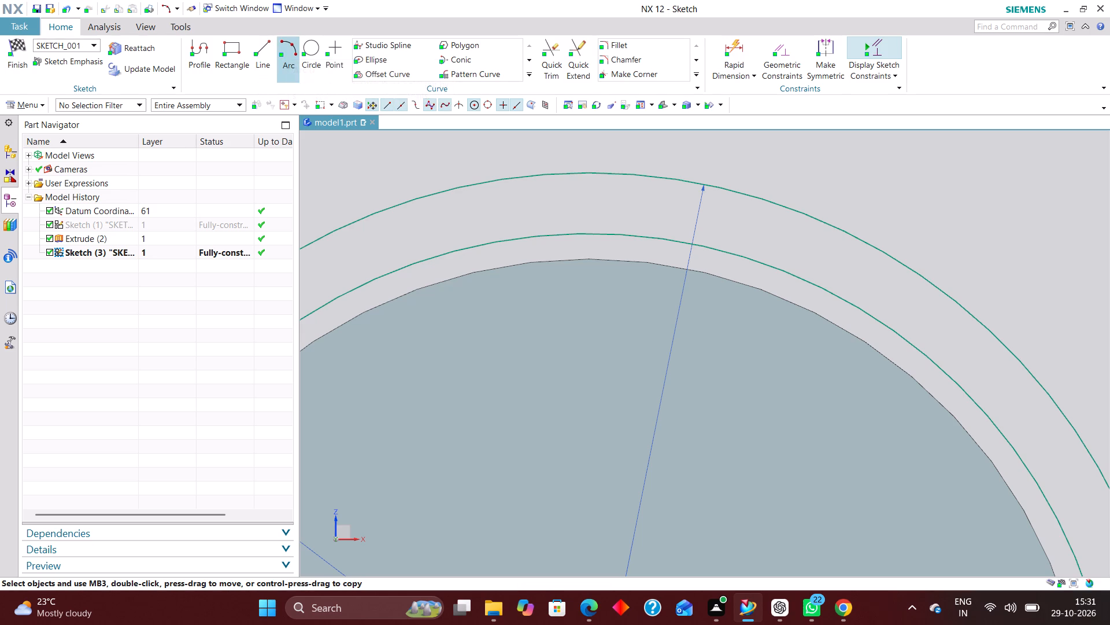
pyautogui.scroll(-3, 606, 241)
pyautogui.scroll(3, 557, 258)
pyautogui.scroll(-1, 569, 220)
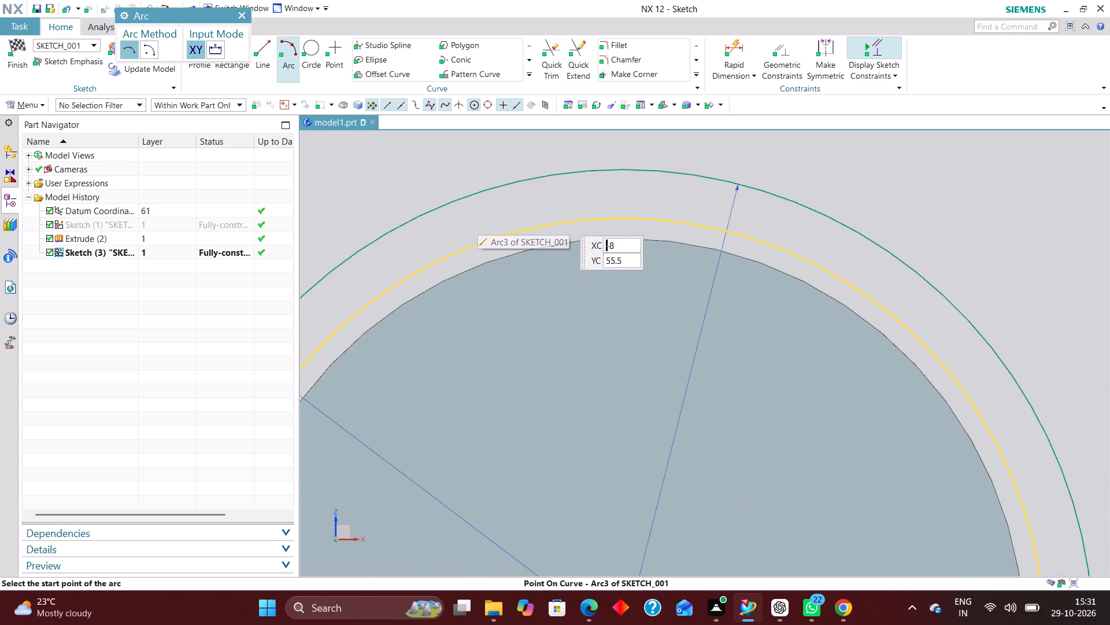
pyautogui.scroll(-3, 624, 212)
pyautogui.scroll(3, 536, 201)
pyautogui.click(523, 177)
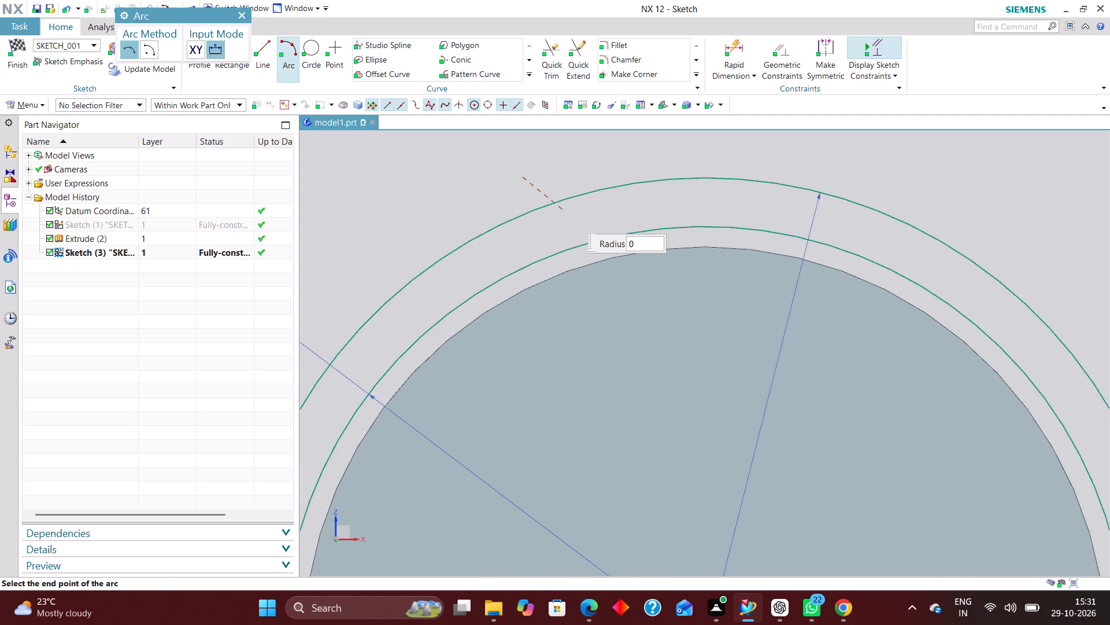
pyautogui.click(599, 253)
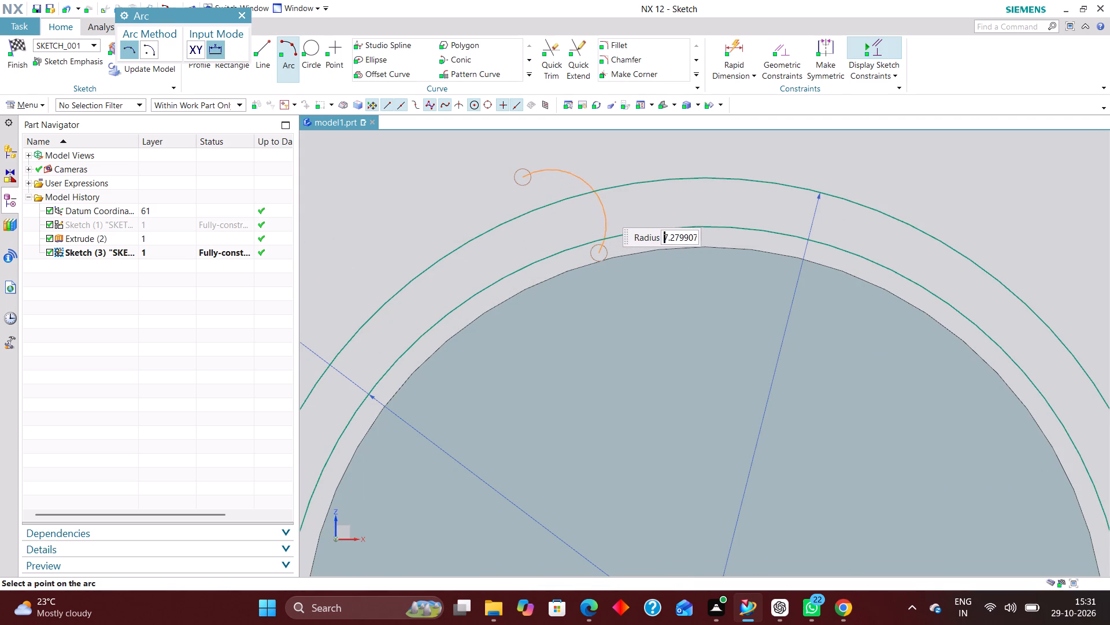
pyautogui.click(574, 216)
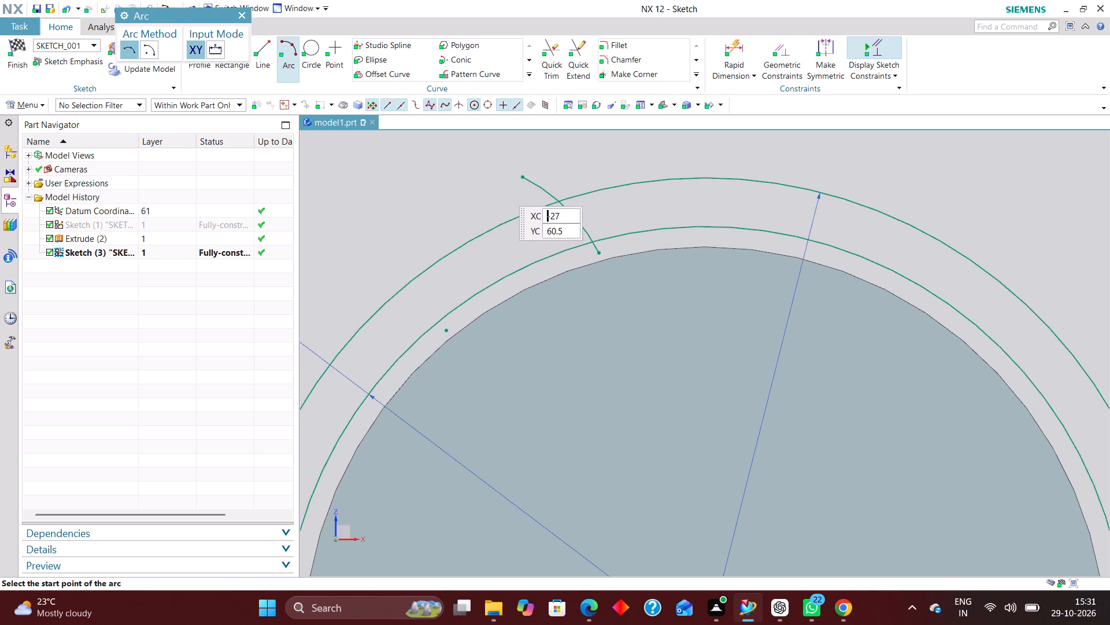
# Sketch an opposing three-point arc of about 20 mm radius left of the first, crossing both circles as the other tooth flank.
pyautogui.click(500, 183)
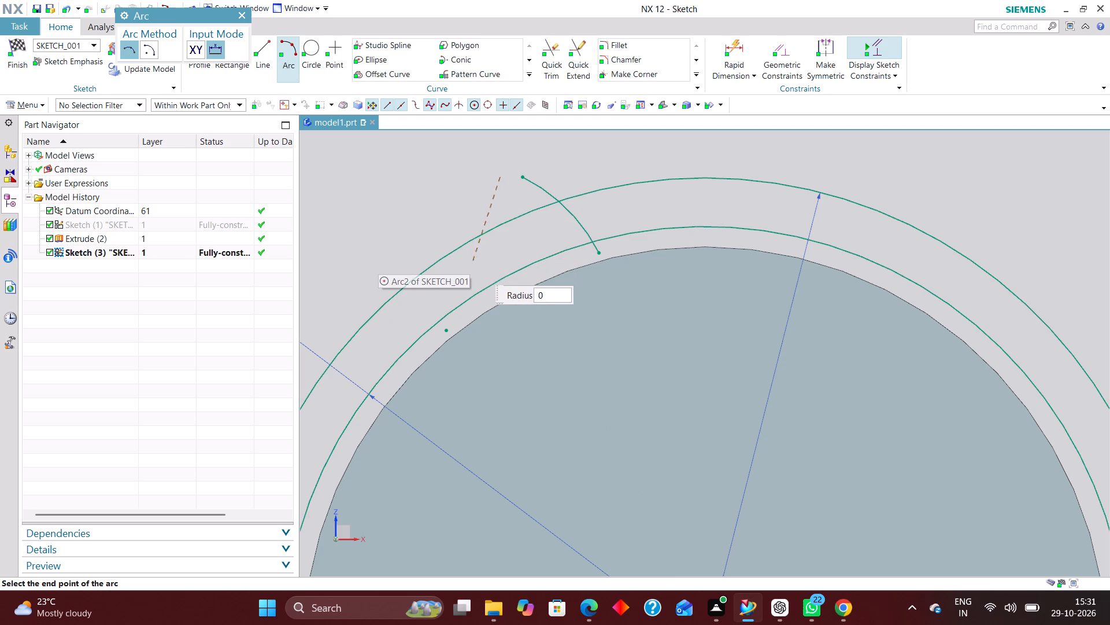
pyautogui.scroll(4, 495, 292)
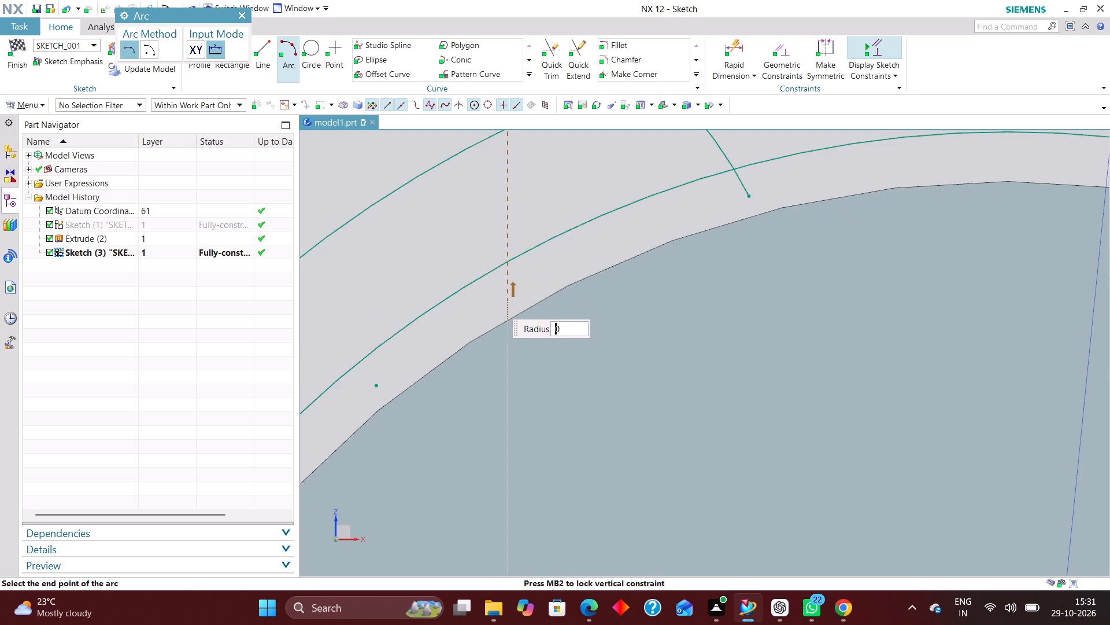
pyautogui.click(495, 301)
pyautogui.scroll(-4, 483, 267)
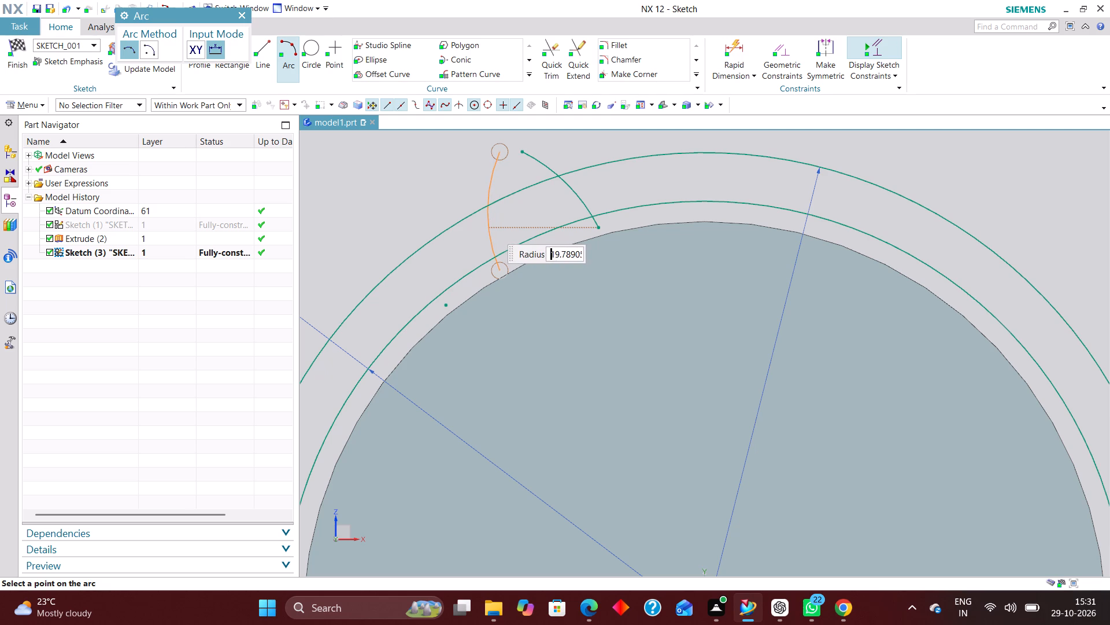
pyautogui.click(489, 225)
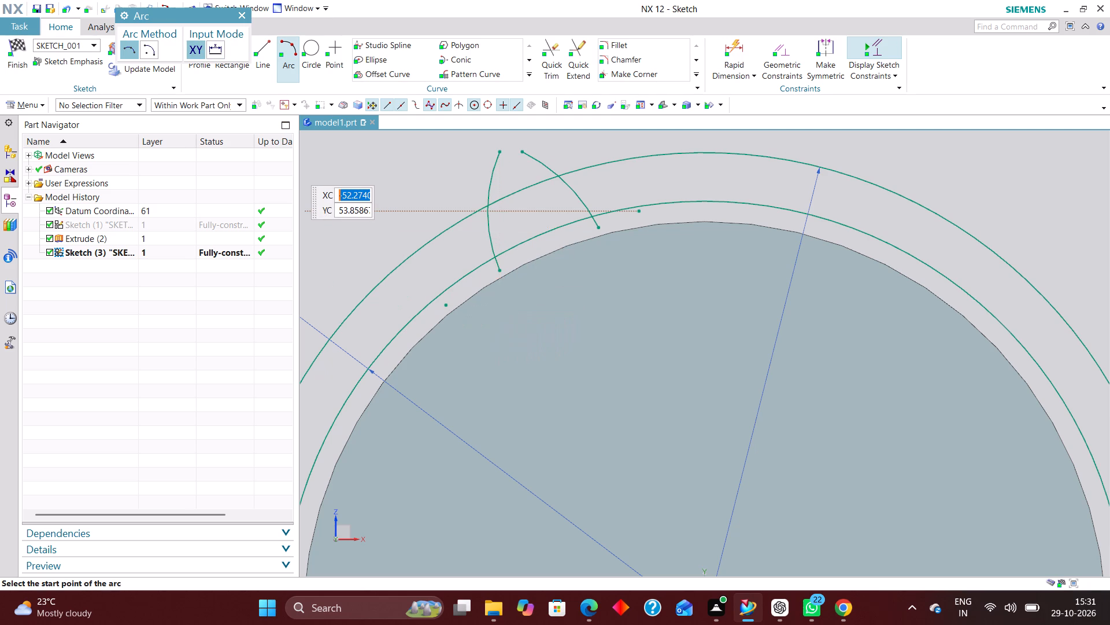
pyautogui.click(248, 16)
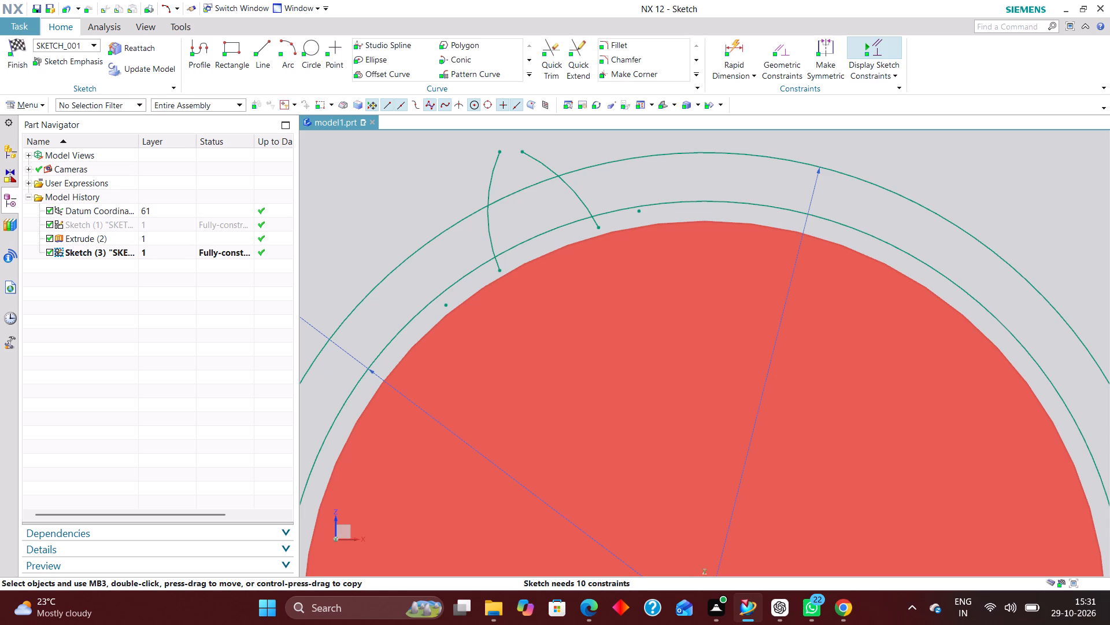
# Adjust the curvature of the right tooth-flank arc by moving it freehand.
pyautogui.scroll(-1, 505, 386)
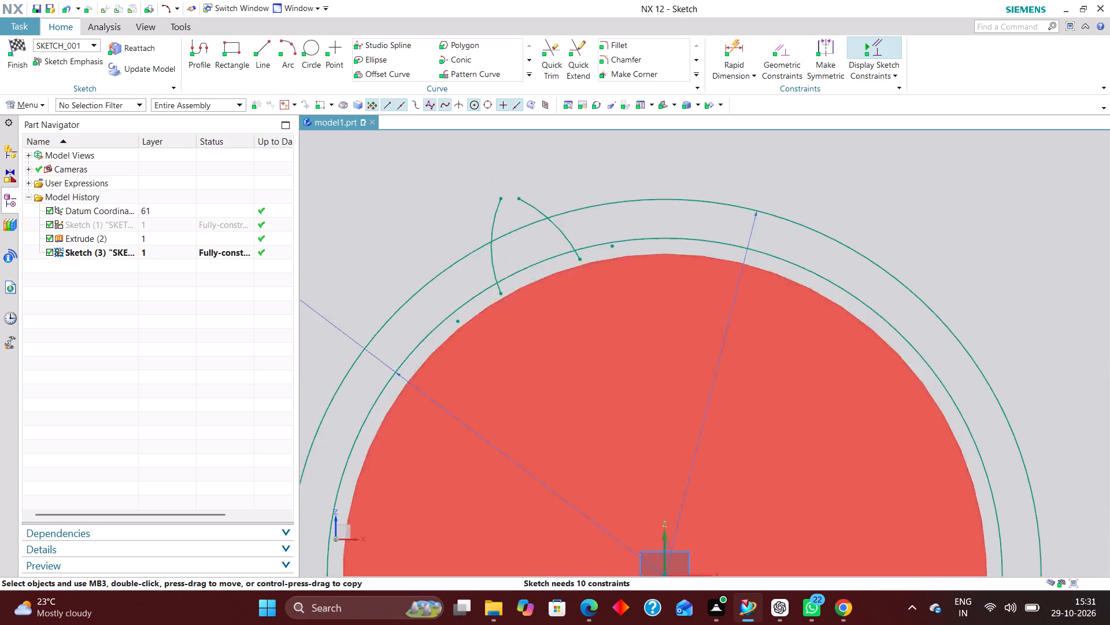
pyautogui.scroll(-1, 505, 388)
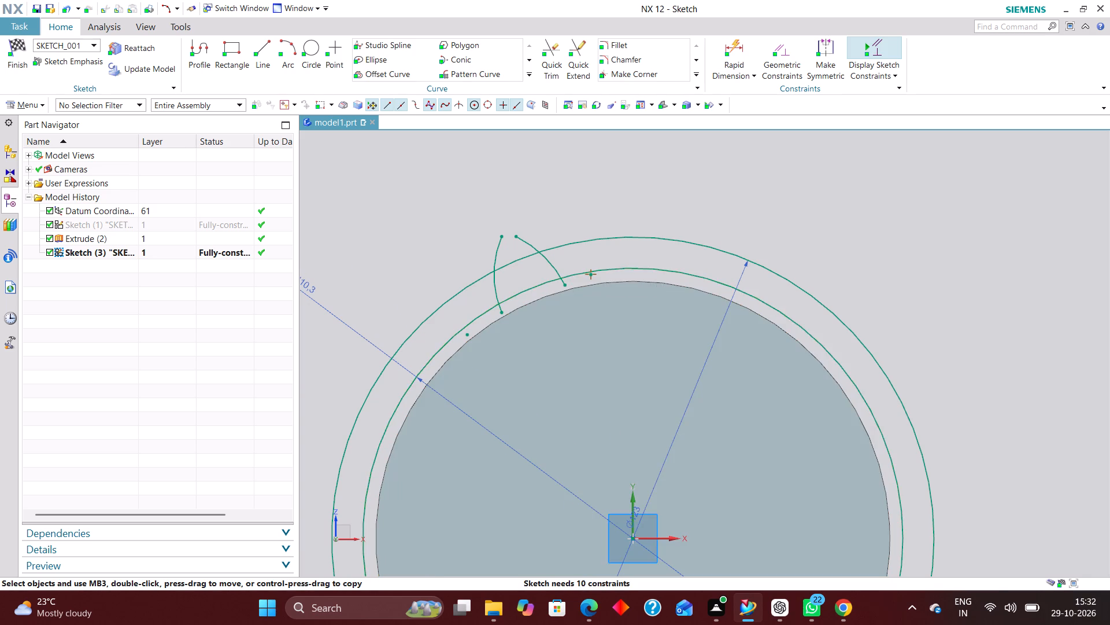
pyautogui.scroll(-1, 546, 236)
pyautogui.scroll(4, 555, 238)
pyautogui.moveTo(543, 291); pyautogui.dragTo(577, 273)
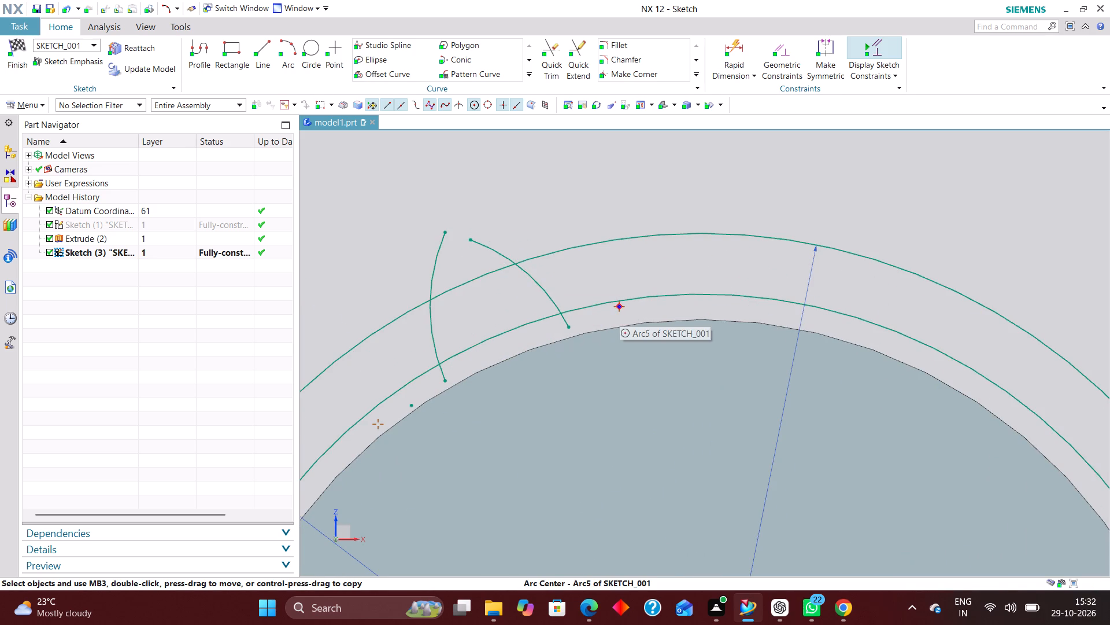
# Move both tooth-flank arcs toward the gear's top centre, placing the right arc close to the vertical centreline.
pyautogui.moveTo(620, 311); pyautogui.dragTo(635, 287)
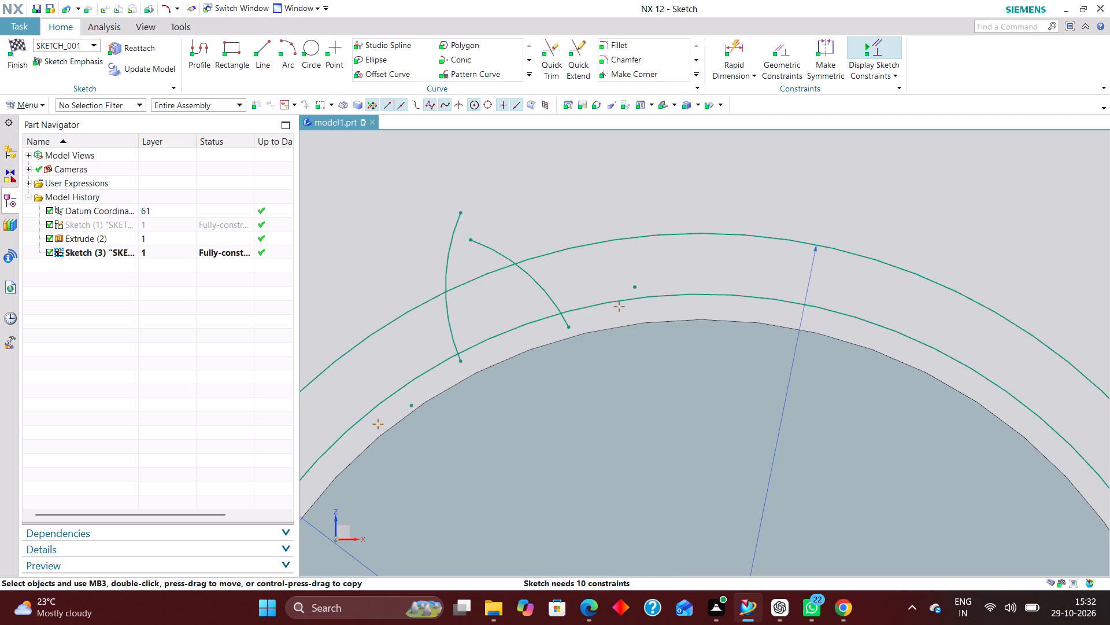
pyautogui.moveTo(410, 402); pyautogui.dragTo(590, 375)
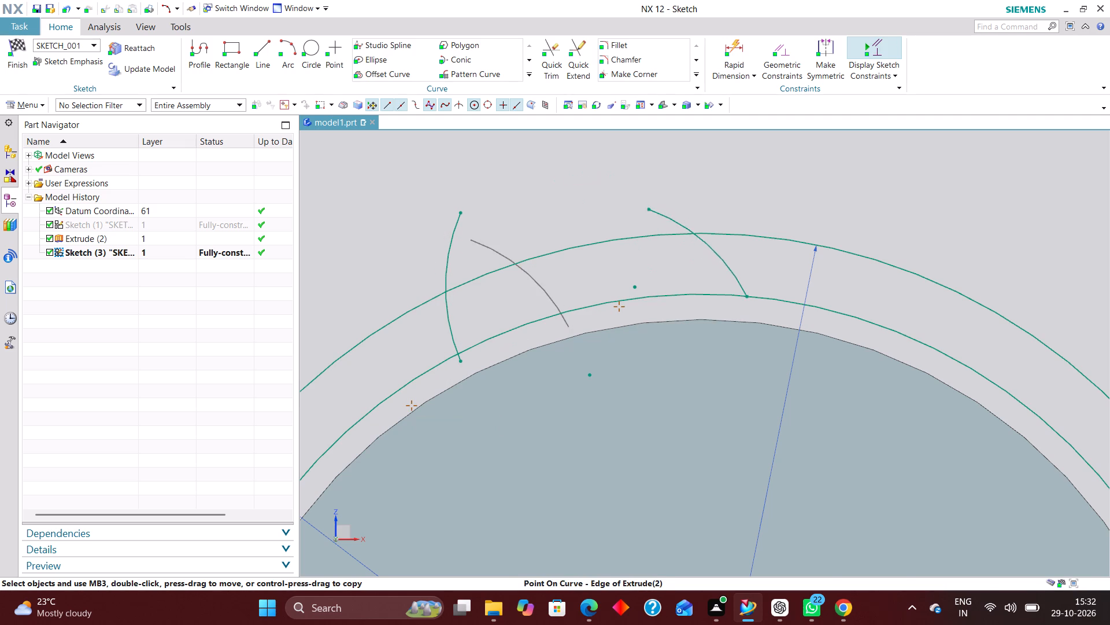
pyautogui.moveTo(590, 375); pyautogui.dragTo(584, 382)
pyautogui.scroll(-4, 568, 311)
pyautogui.scroll(-1, 645, 458)
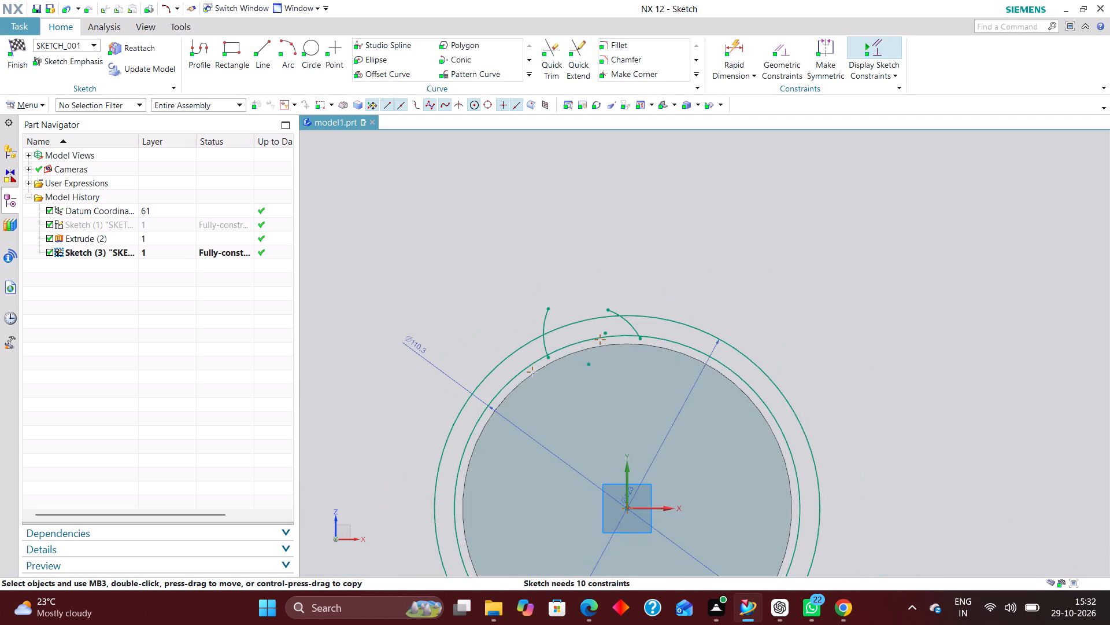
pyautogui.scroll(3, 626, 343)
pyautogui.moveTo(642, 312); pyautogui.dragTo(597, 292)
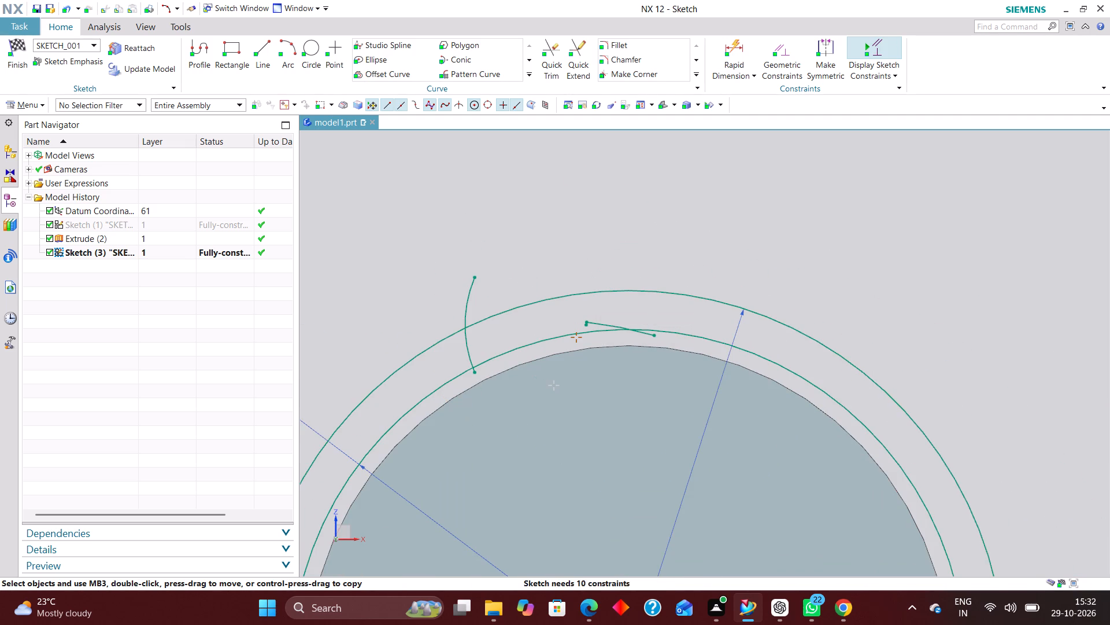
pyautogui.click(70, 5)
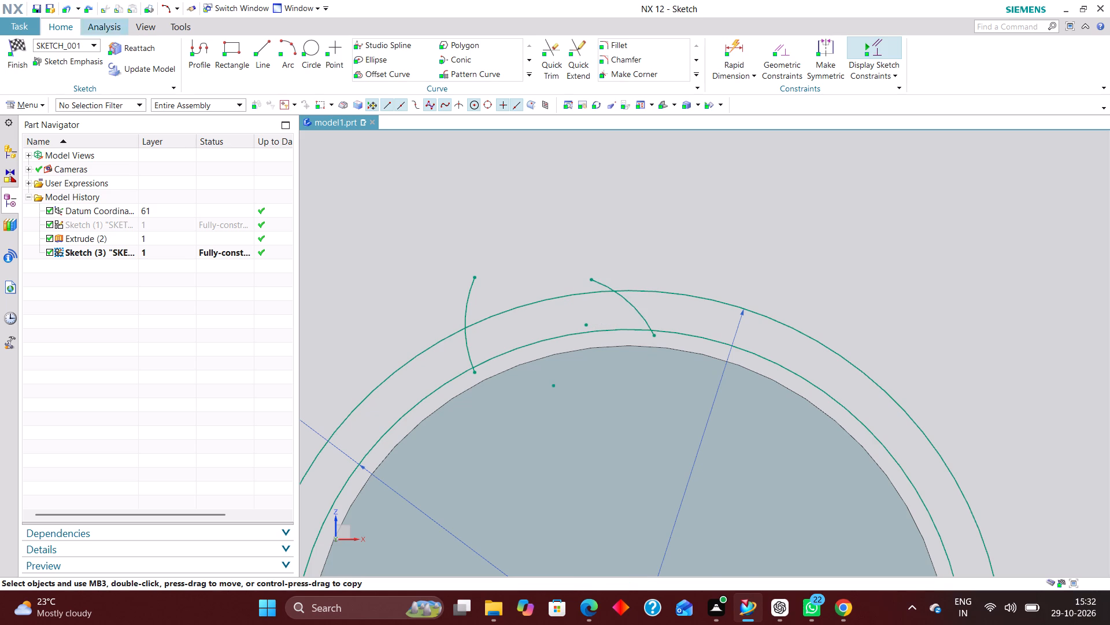
# Sketch a vertical line about 46 mm long across both concentric circles near the gear's top centre.
pyautogui.scroll(-3, 549, 251)
pyautogui.click(260, 43)
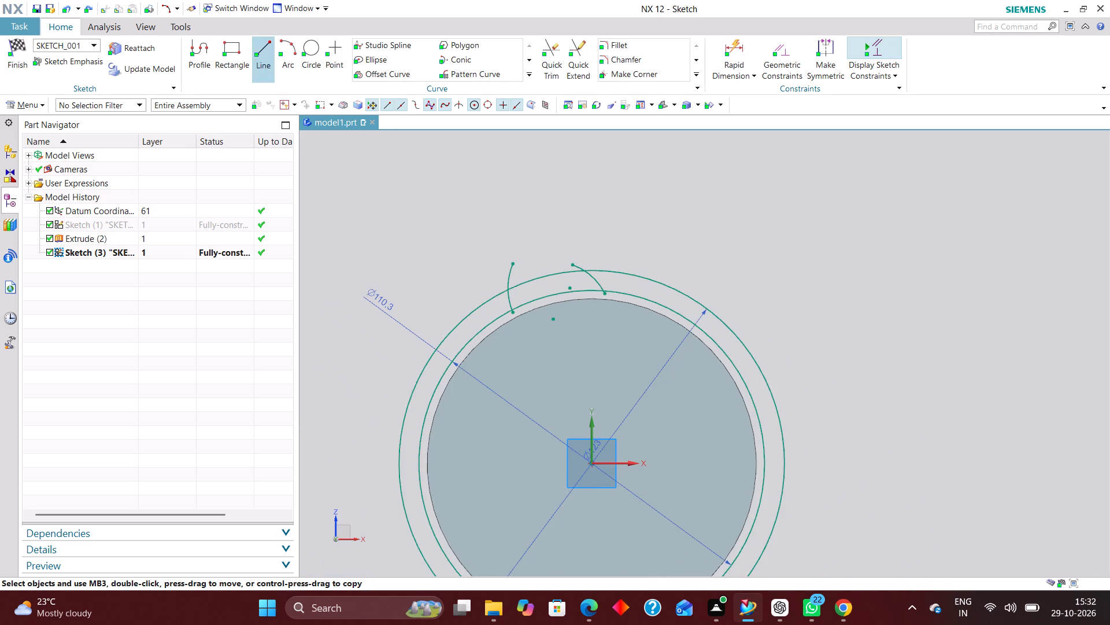
pyautogui.click(590, 214)
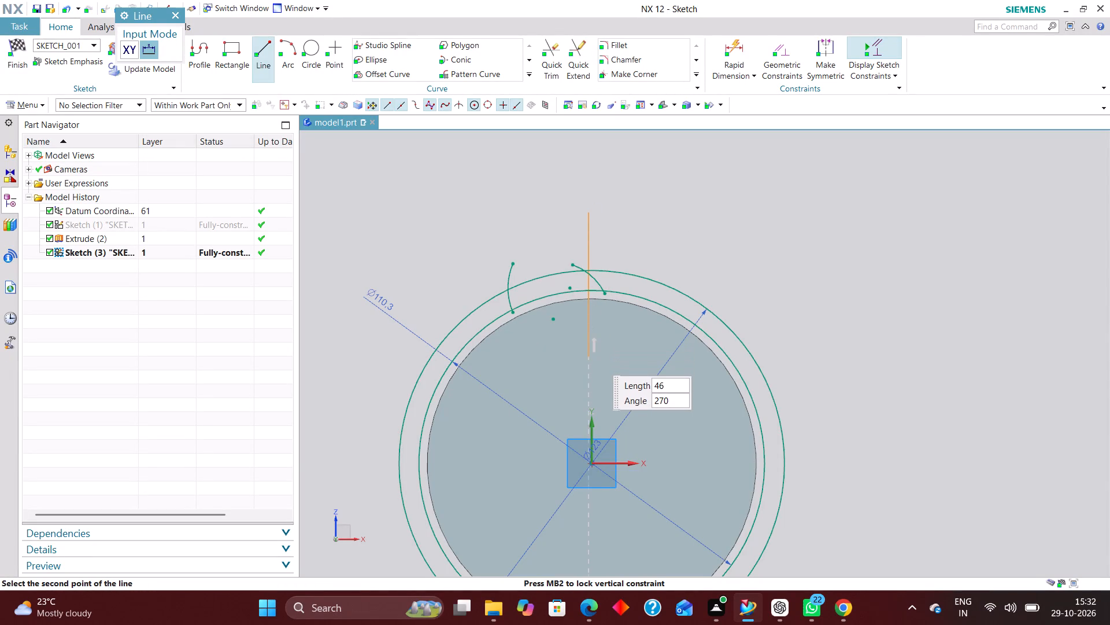
pyautogui.click(594, 360)
pyautogui.click(178, 12)
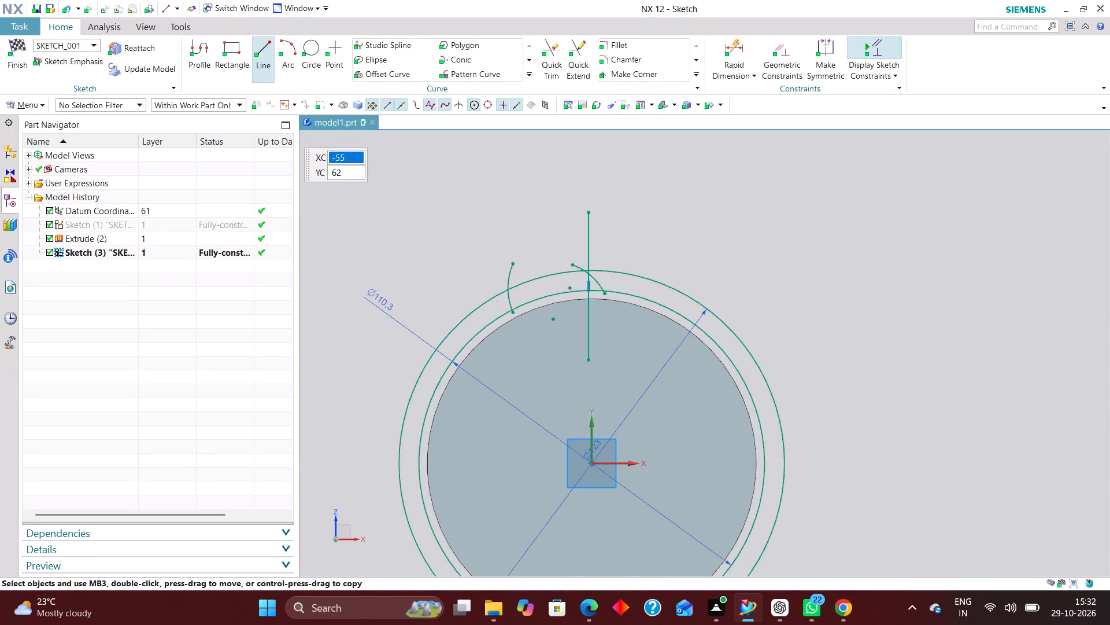
# Reshape the right tooth-flank arc freehand into a flatter, steeper curve beside the vertical line.
pyautogui.scroll(4, 609, 263)
pyautogui.moveTo(532, 269); pyautogui.dragTo(517, 256)
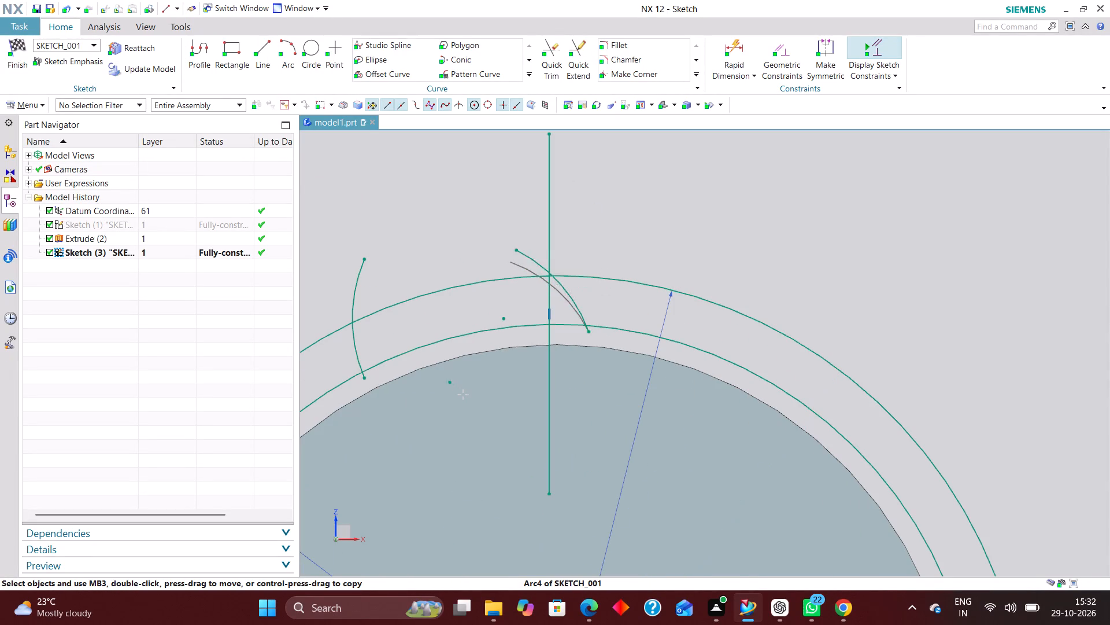
pyautogui.moveTo(517, 256); pyautogui.dragTo(405, 236)
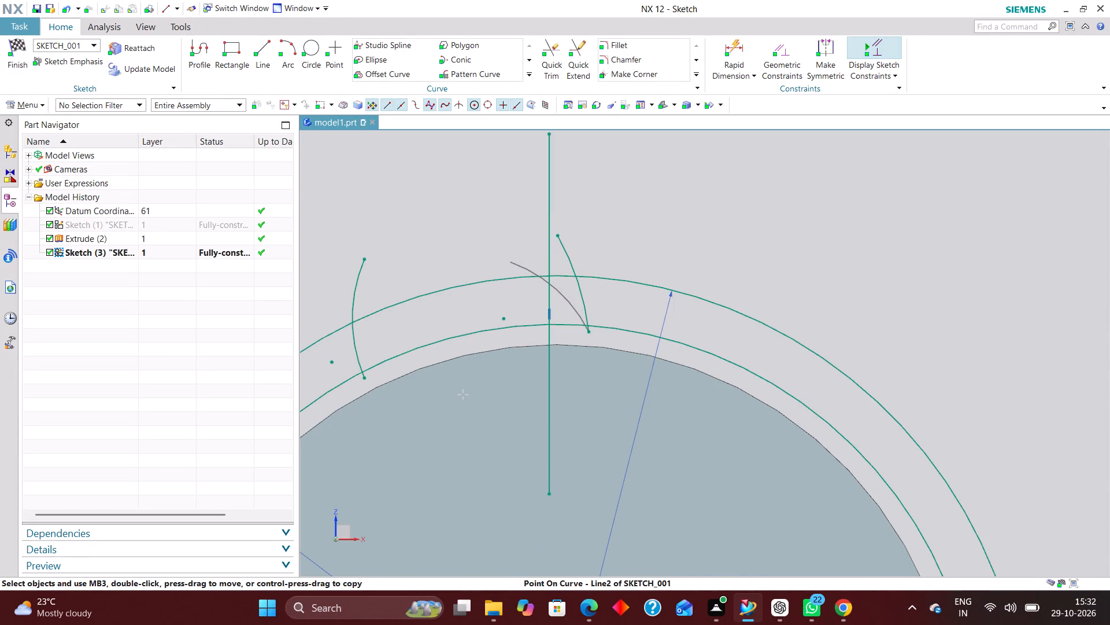
pyautogui.moveTo(405, 236); pyautogui.dragTo(410, 234)
pyautogui.moveTo(586, 302); pyautogui.dragTo(577, 301)
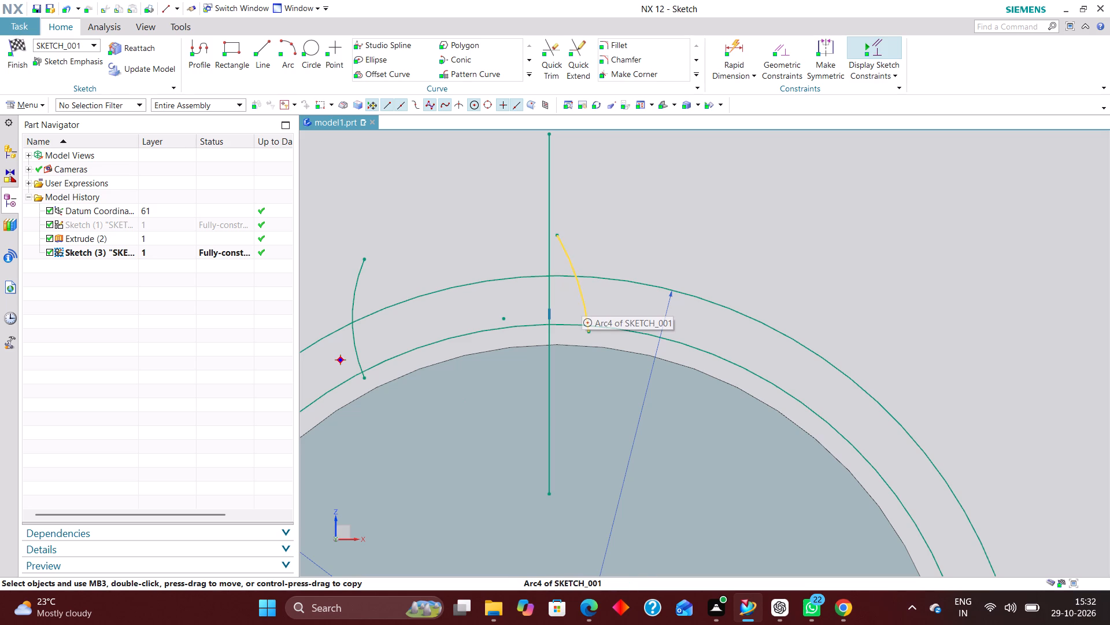
pyautogui.moveTo(577, 301); pyautogui.dragTo(537, 297)
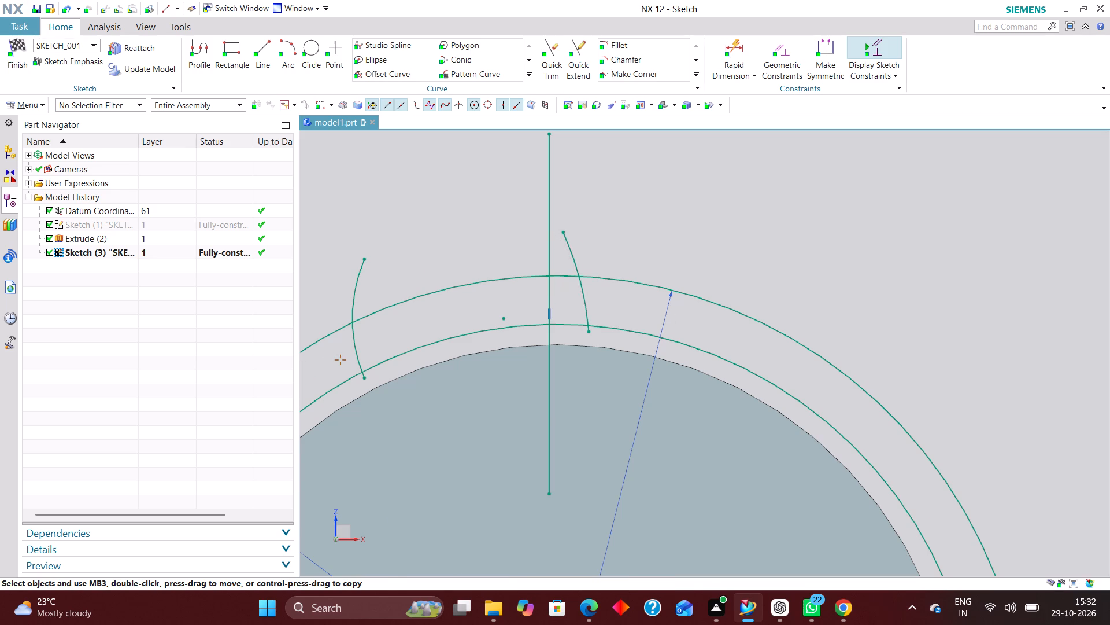
# Move the two tooth-flank arcs close together, side by side just left of the vertical line.
pyautogui.scroll(-3, 639, 295)
pyautogui.scroll(2, 497, 317)
pyautogui.moveTo(443, 332); pyautogui.dragTo(398, 331)
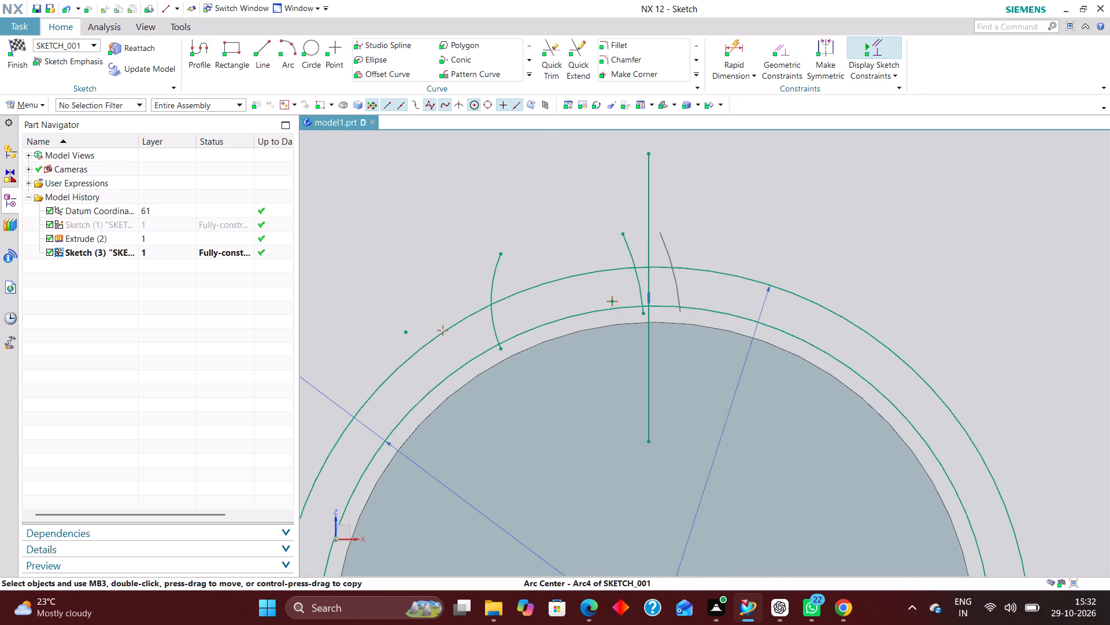
pyautogui.moveTo(398, 331); pyautogui.dragTo(395, 317)
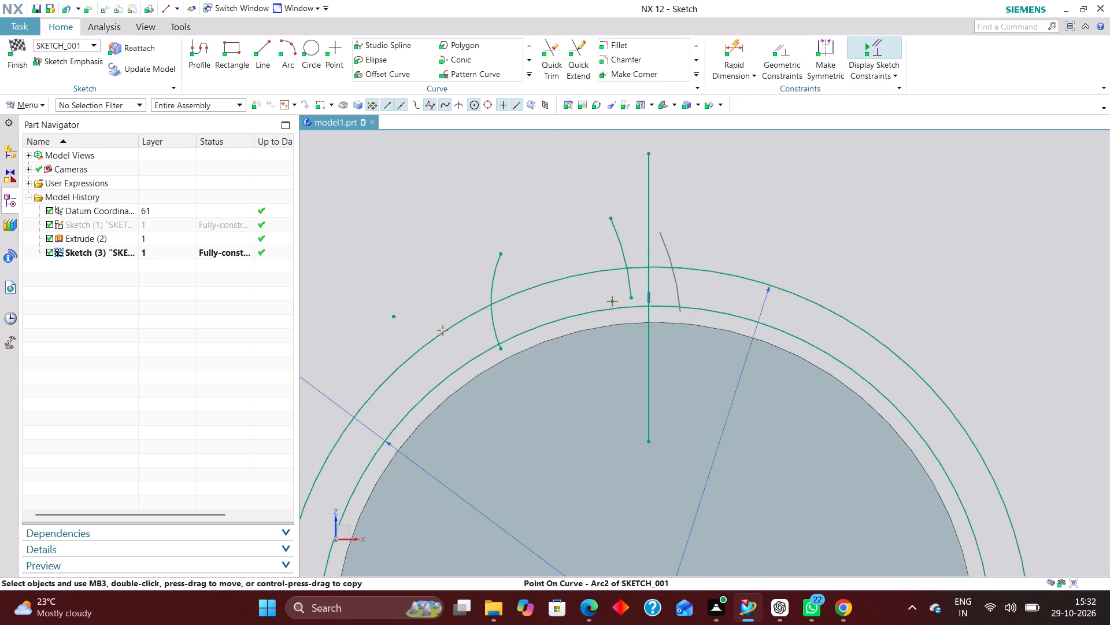
pyautogui.moveTo(395, 317); pyautogui.dragTo(401, 321)
pyautogui.scroll(2, 621, 314)
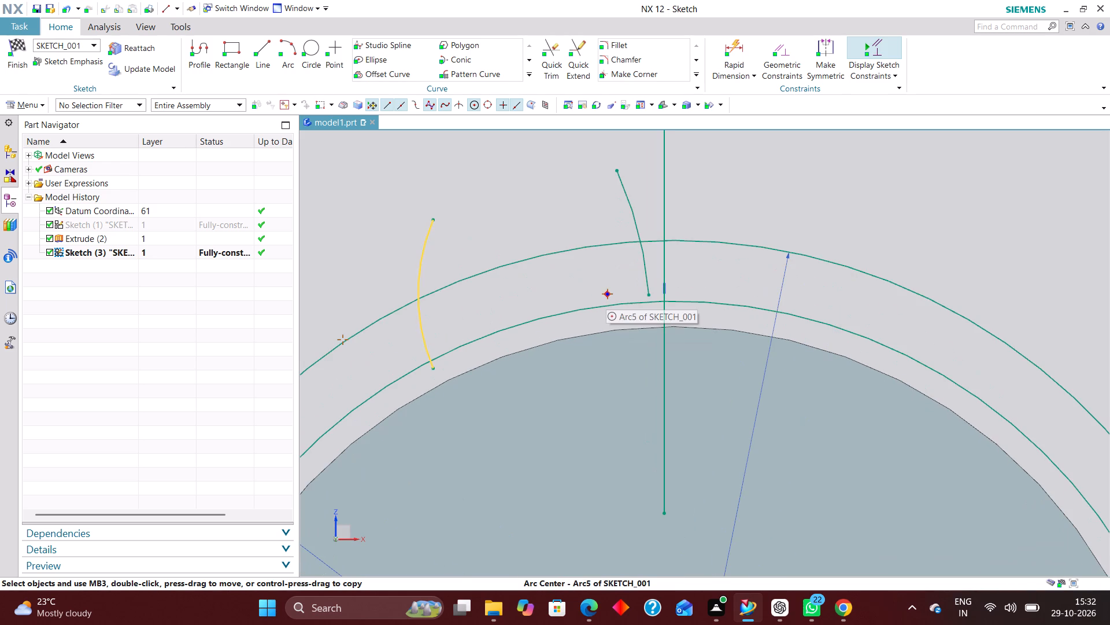
pyautogui.moveTo(605, 295); pyautogui.dragTo(741, 230)
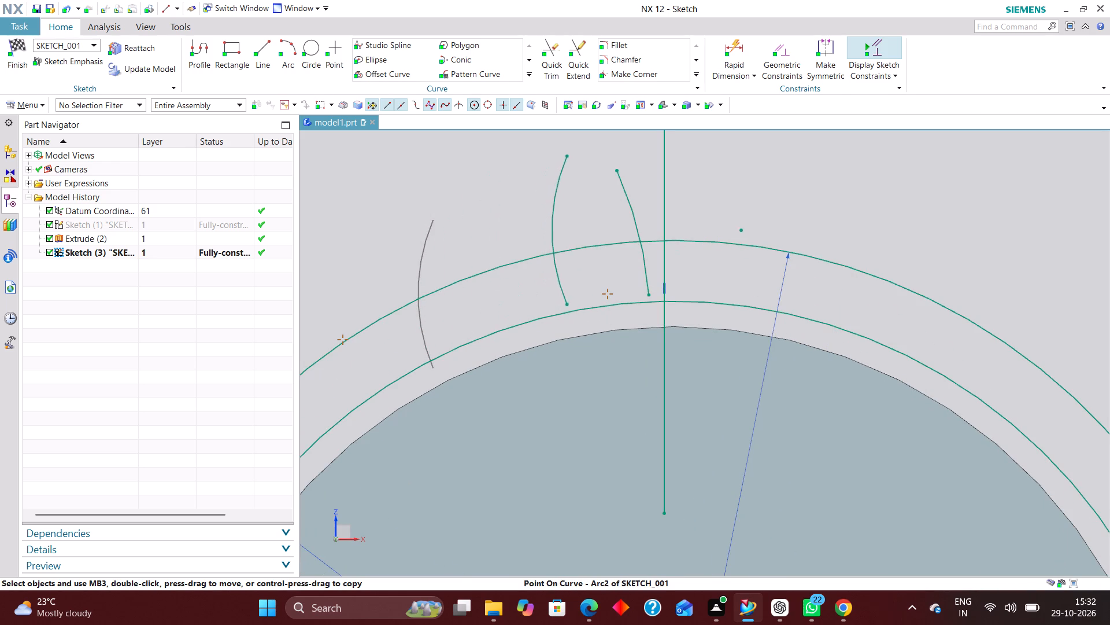
pyautogui.moveTo(741, 230); pyautogui.dragTo(724, 258)
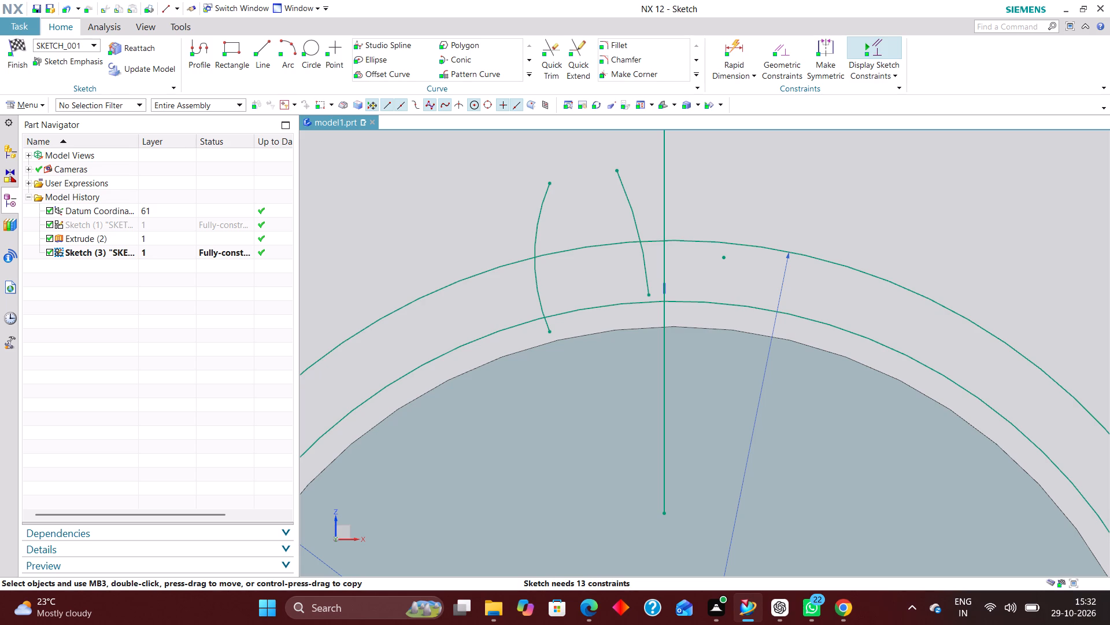
pyautogui.scroll(-3, 637, 295)
pyautogui.scroll(1, 515, 306)
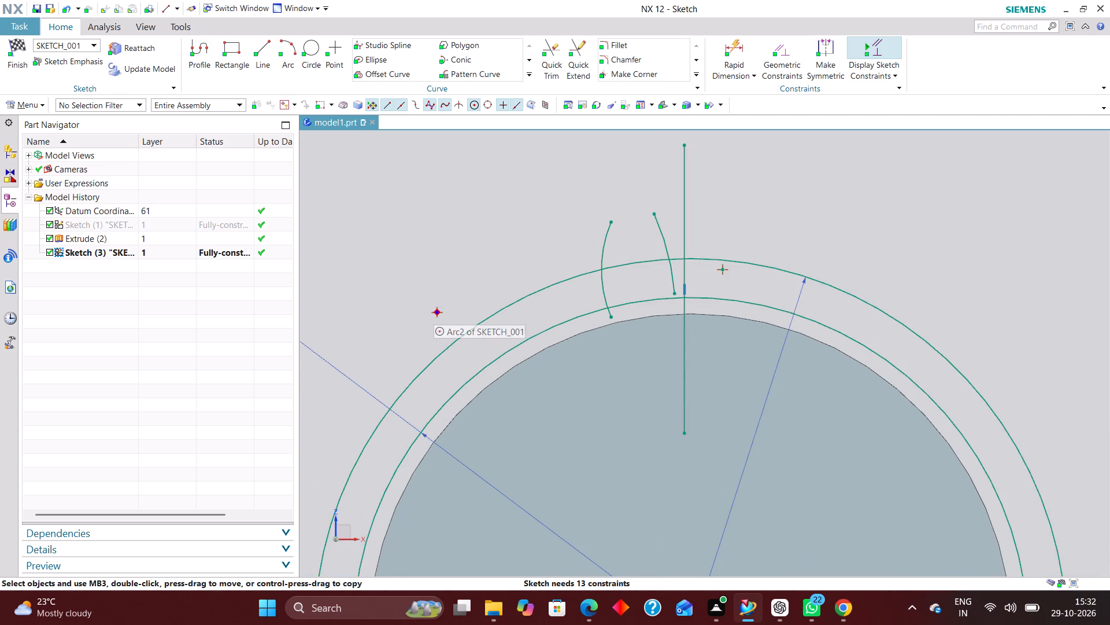
pyautogui.moveTo(436, 312); pyautogui.dragTo(425, 324)
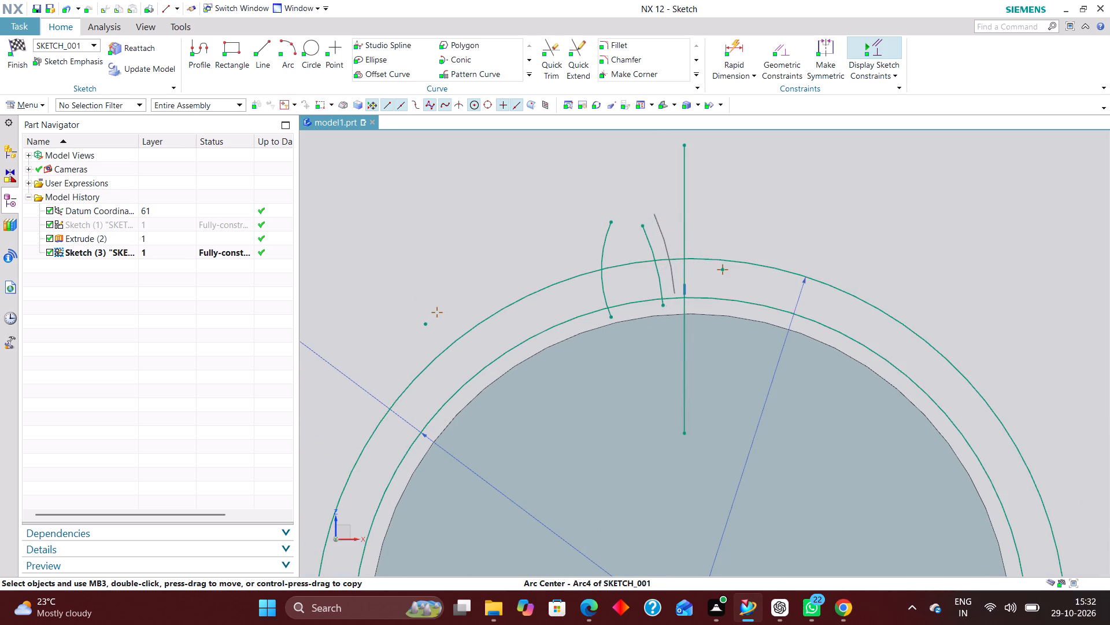
pyautogui.moveTo(425, 324); pyautogui.dragTo(420, 321)
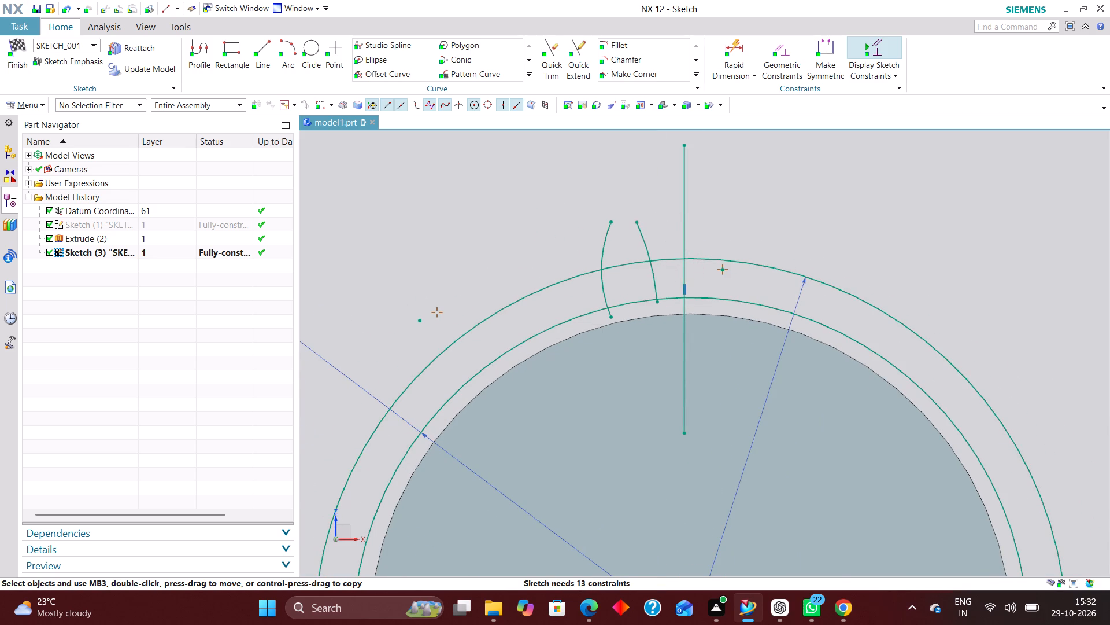
# Adjust the flank arcs' endpoints so their upper ends nearly meet and the left arc's lower end leans toward the right arc.
pyautogui.scroll(4, 639, 255)
pyautogui.moveTo(634, 176); pyautogui.dragTo(604, 168)
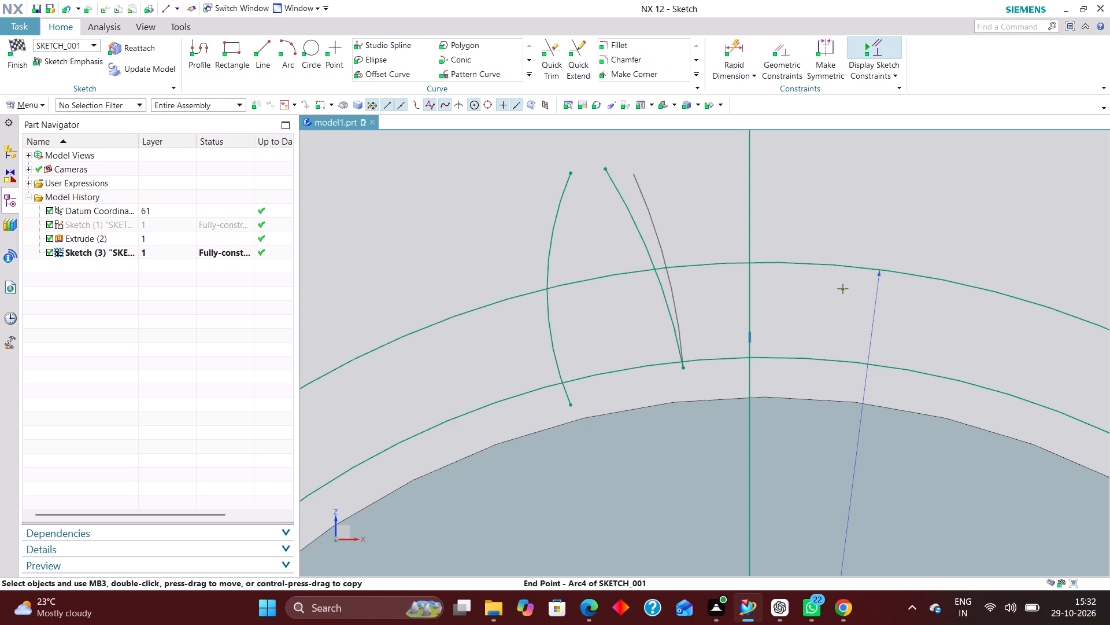
pyautogui.moveTo(604, 168); pyautogui.dragTo(587, 166)
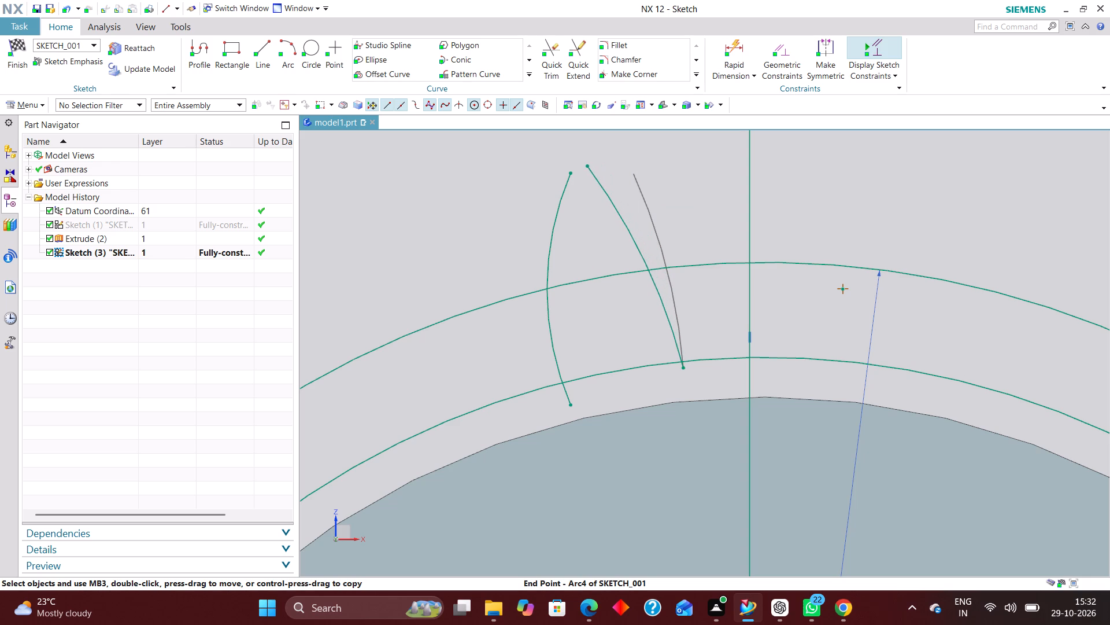
pyautogui.moveTo(587, 166); pyautogui.dragTo(586, 166)
pyautogui.scroll(-3, 663, 264)
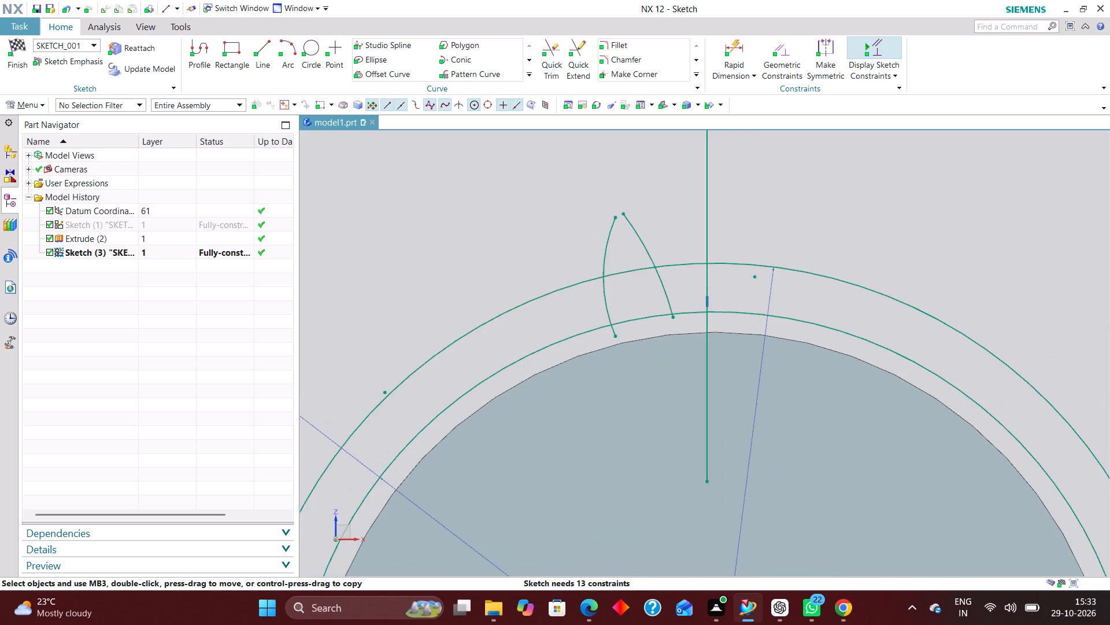
pyautogui.click(754, 278)
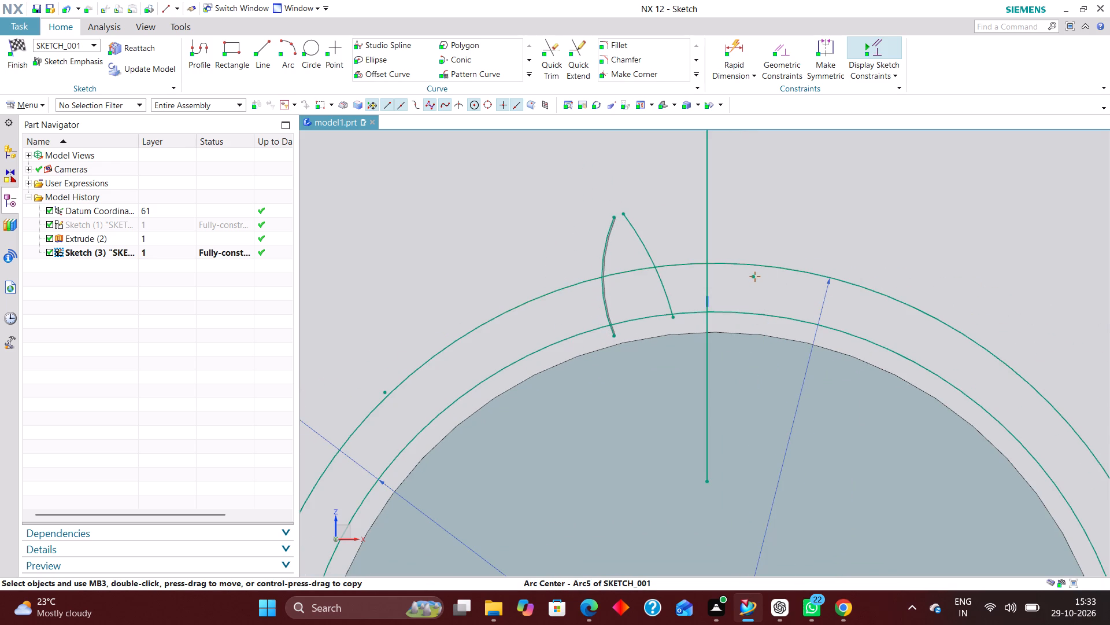
pyautogui.click(615, 216)
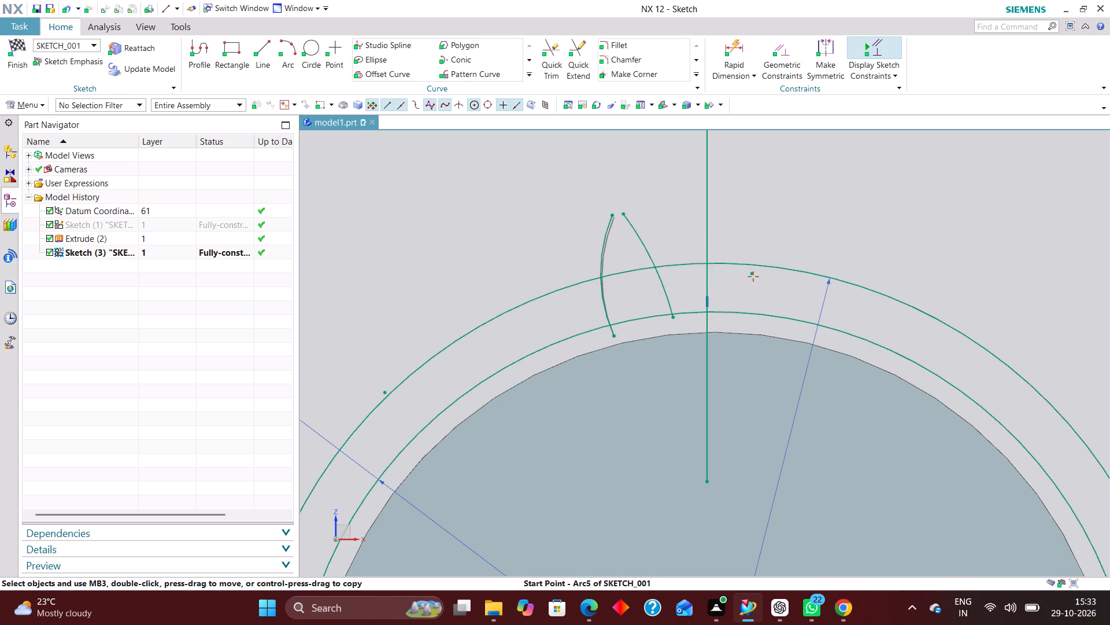
pyautogui.moveTo(617, 334); pyautogui.dragTo(630, 331)
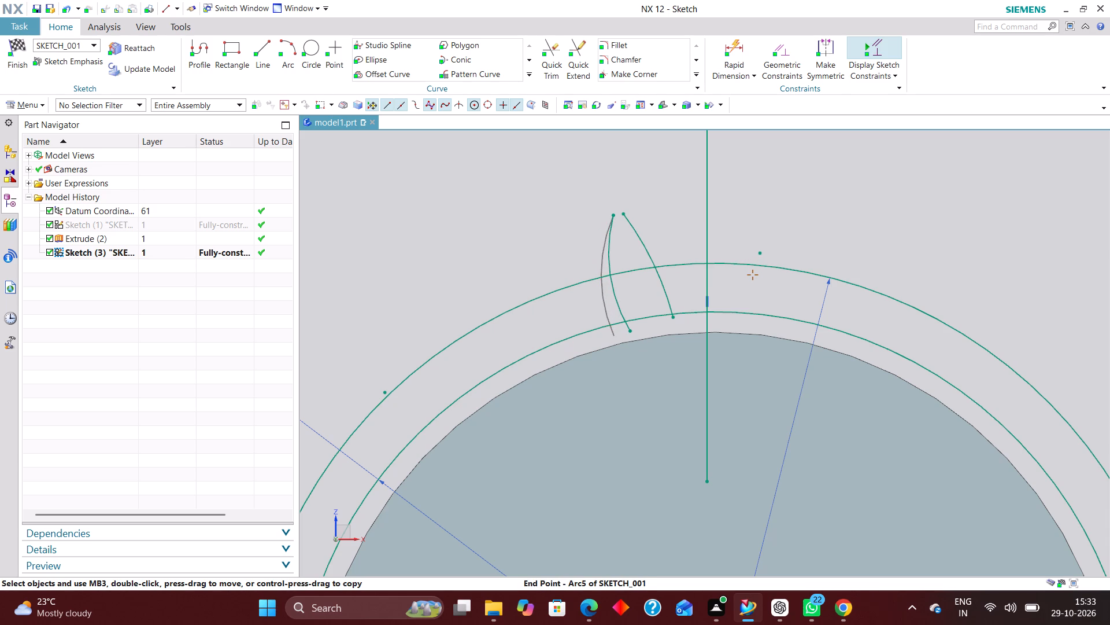
pyautogui.moveTo(630, 331); pyautogui.dragTo(630, 331)
# Fine-tune the curvature of both tooth-flank arcs freehand where they cross the concentric circles.
pyautogui.scroll(3, 619, 256)
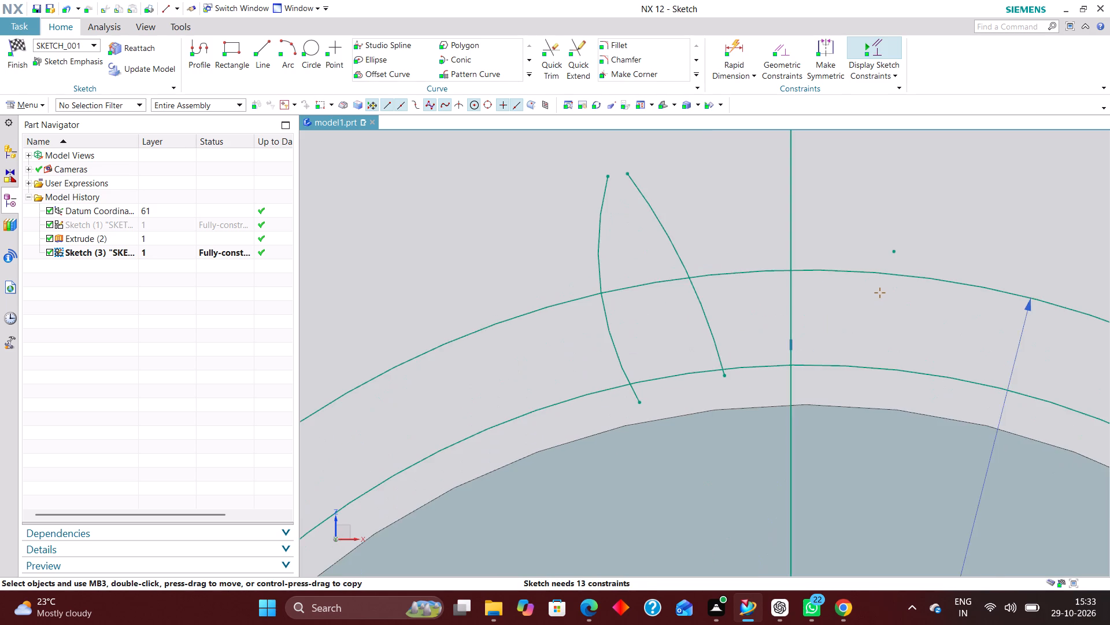
pyautogui.scroll(-3, 603, 212)
pyautogui.scroll(4, 626, 304)
pyautogui.moveTo(590, 271); pyautogui.dragTo(589, 261)
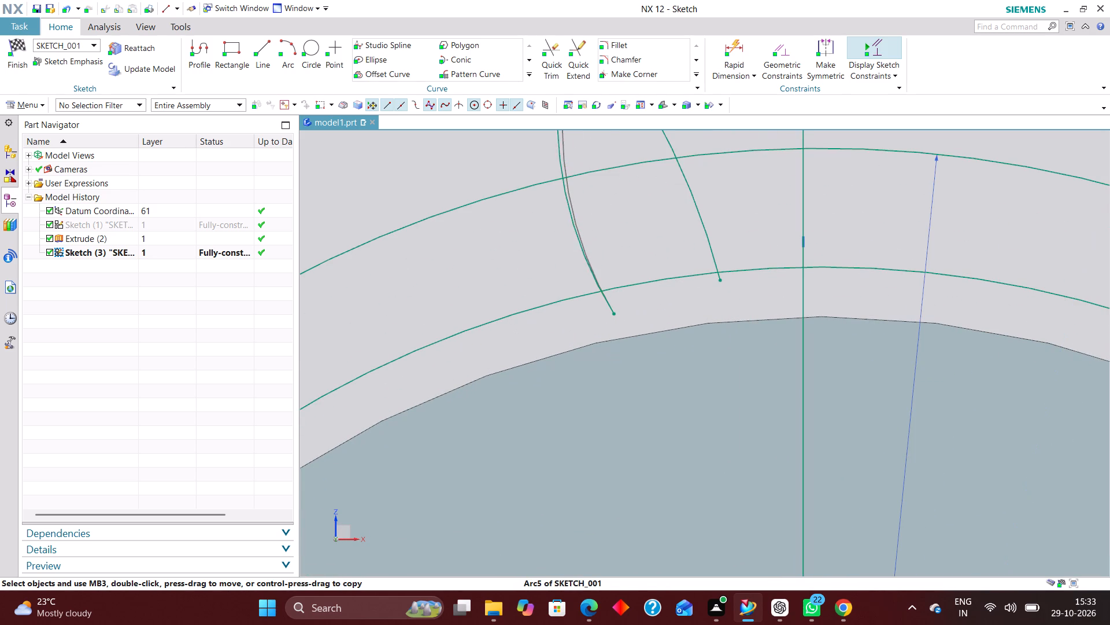
pyautogui.moveTo(589, 261); pyautogui.dragTo(629, 263)
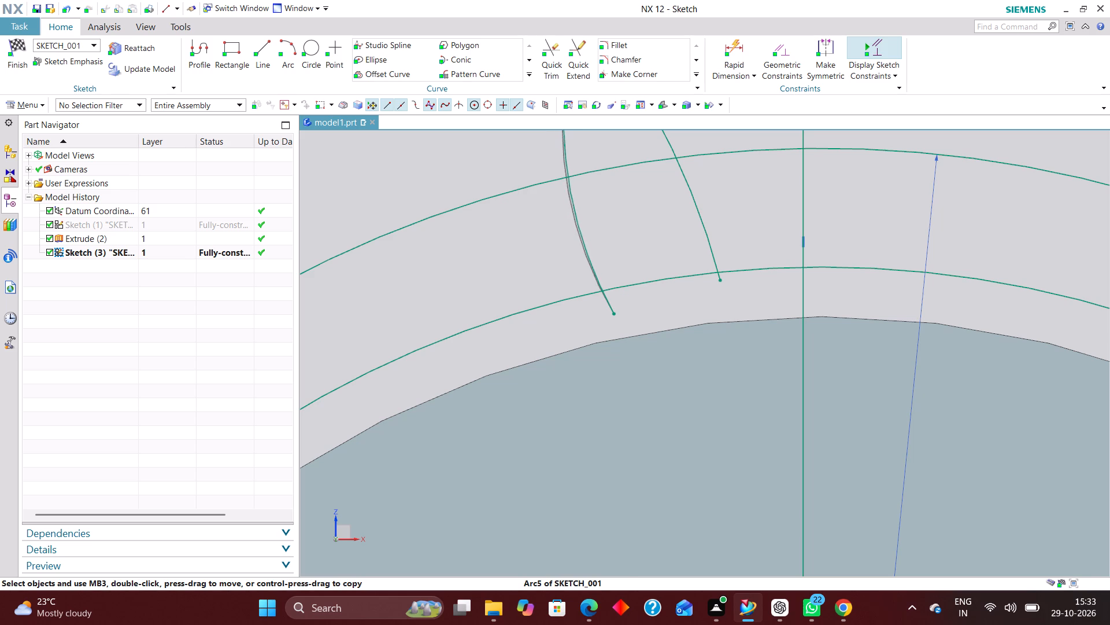
pyautogui.moveTo(629, 263); pyautogui.dragTo(625, 263)
pyautogui.moveTo(702, 225); pyautogui.dragTo(709, 231)
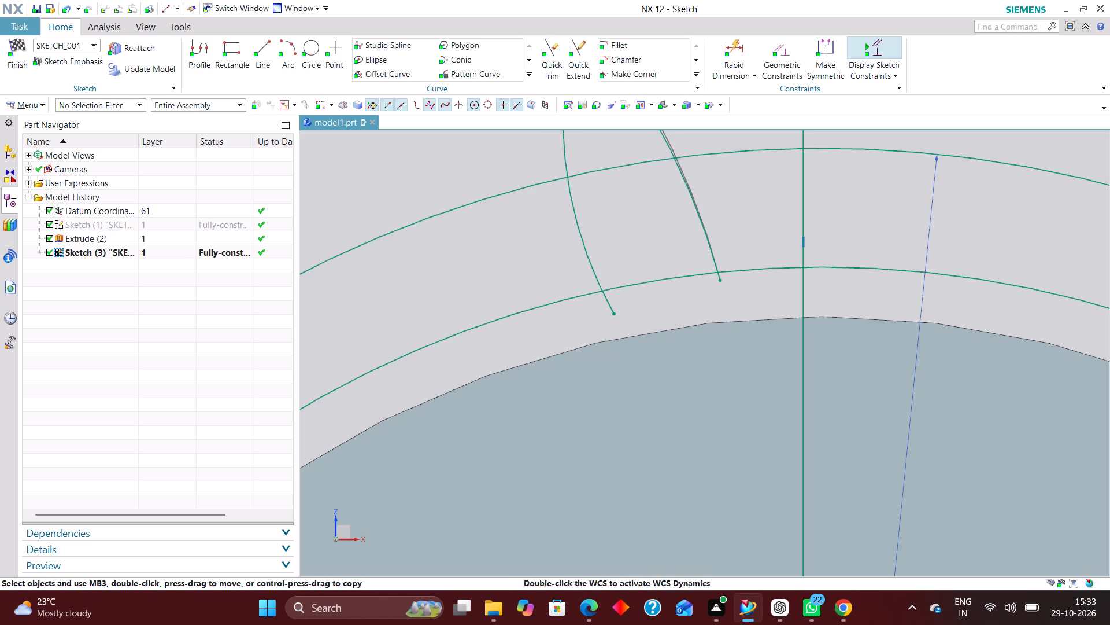
pyautogui.scroll(-3, 645, 326)
pyautogui.scroll(2, 673, 192)
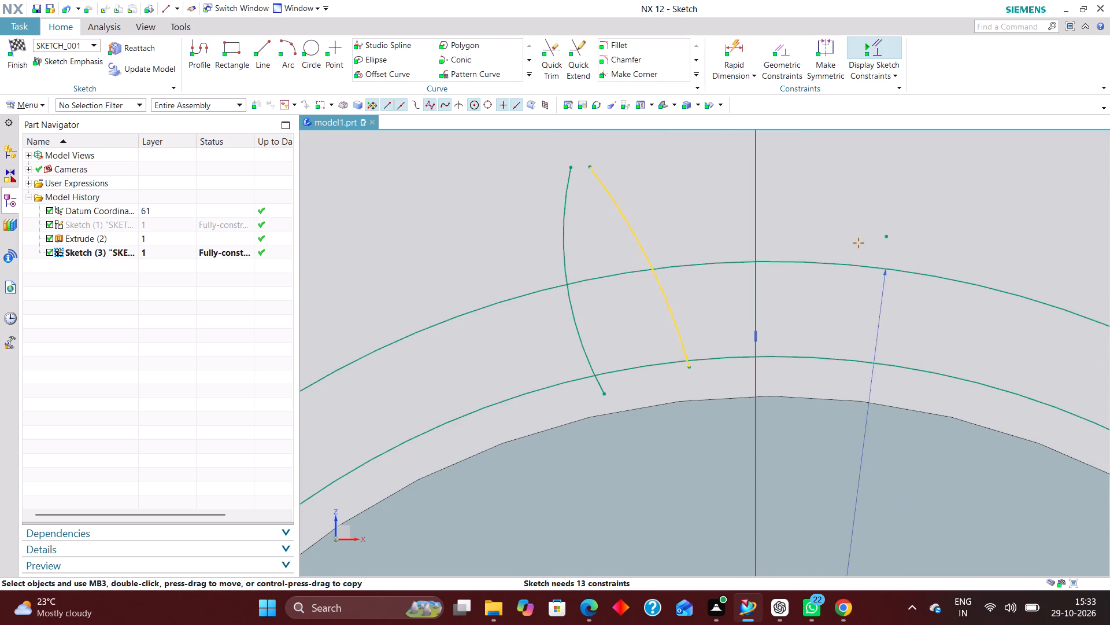
pyautogui.scroll(-1, 668, 320)
pyautogui.scroll(4, 703, 385)
pyautogui.scroll(-3, 615, 280)
pyautogui.moveTo(628, 272); pyautogui.dragTo(637, 273)
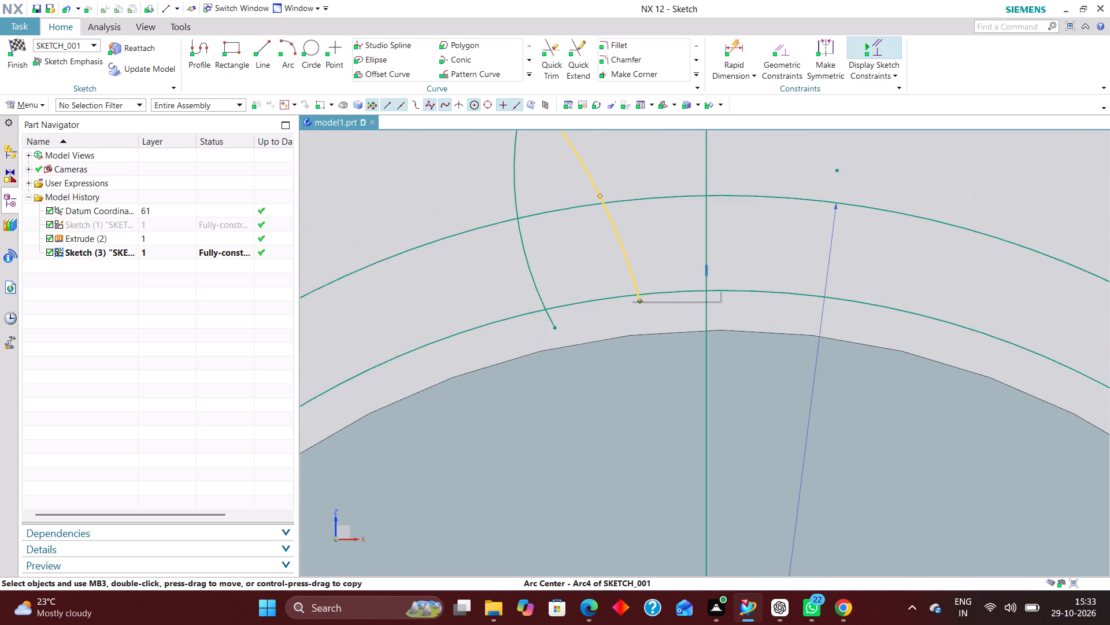
pyautogui.moveTo(637, 273); pyautogui.dragTo(647, 272)
# Dimension the right tooth-flank arc's lower endpoint horizontally from the vertical line at 2.25/2.
pyautogui.click(733, 42)
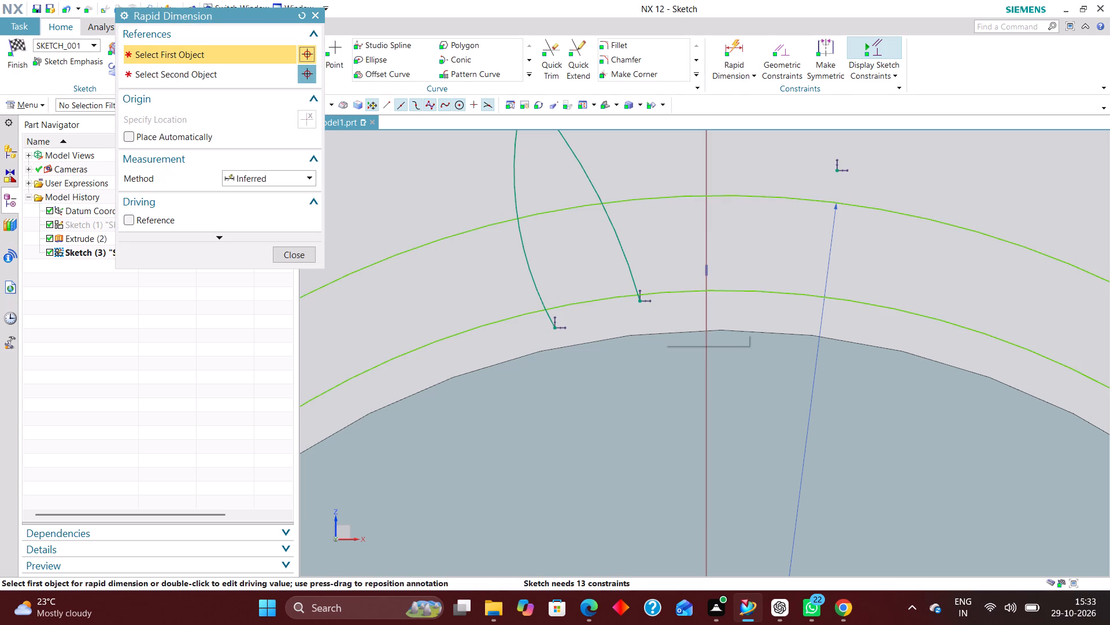
pyautogui.click(642, 300)
pyautogui.click(707, 304)
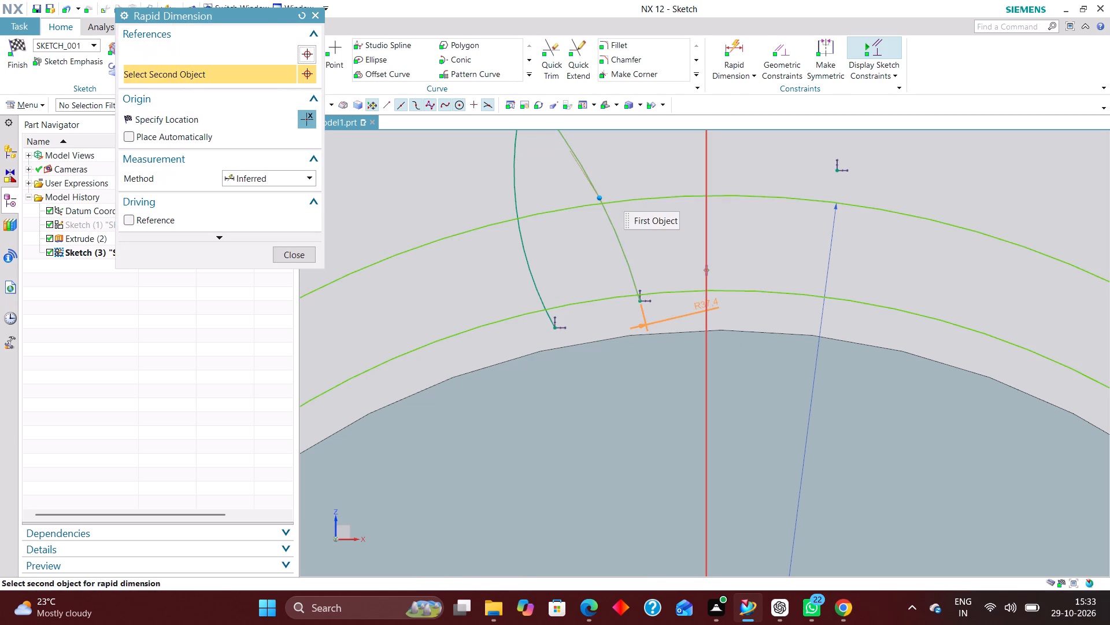
pyautogui.click(678, 421)
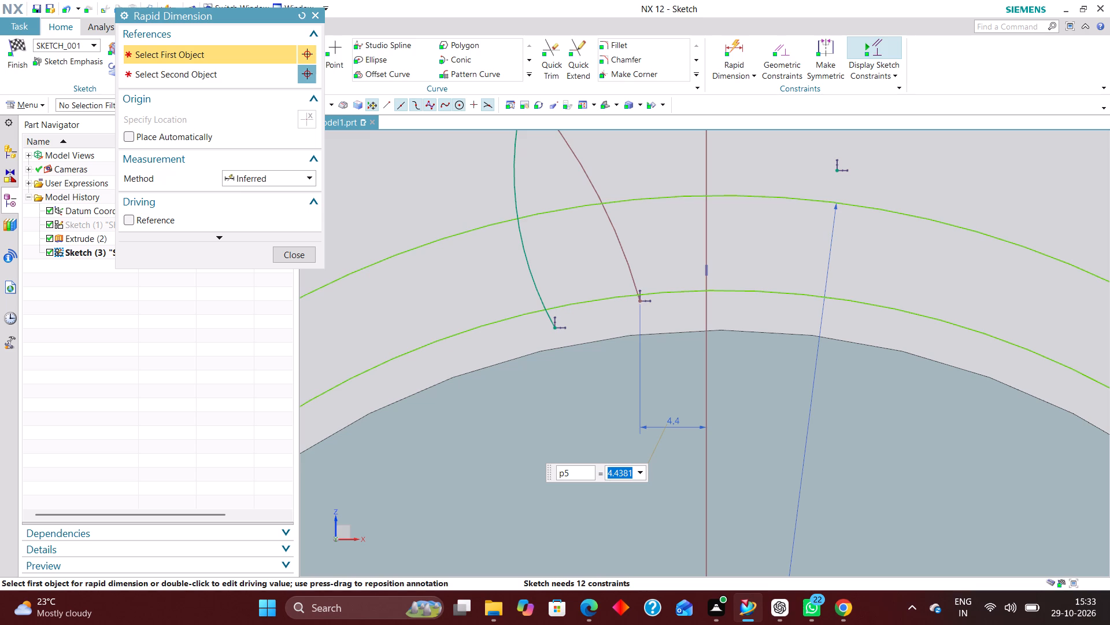
pyautogui.write('2.25/')
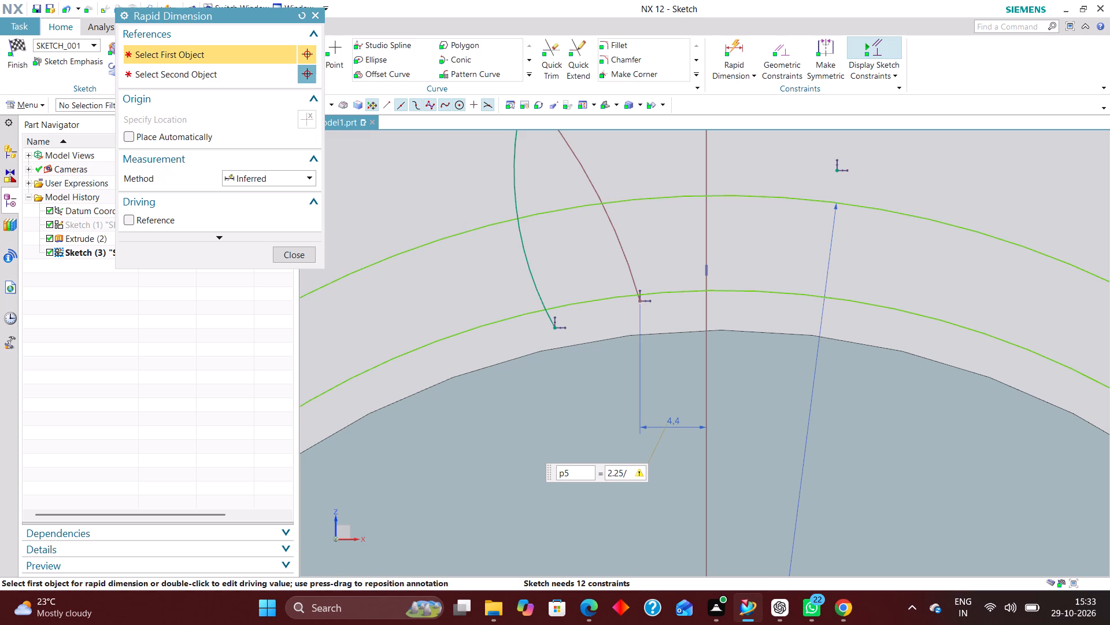
pyautogui.press('2')
pyautogui.press('Return')
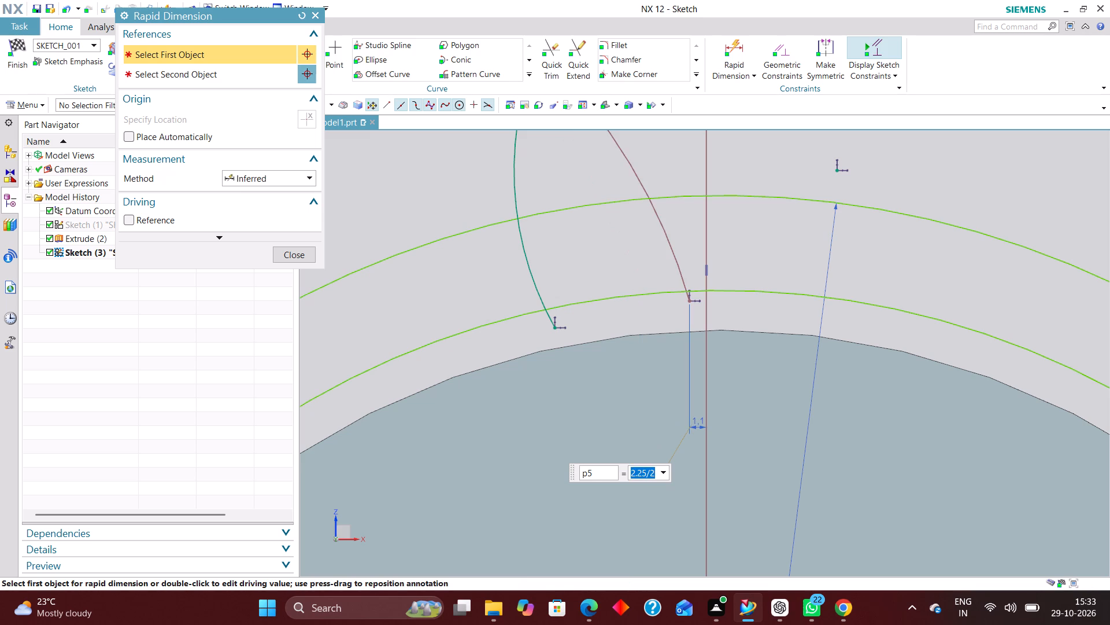
# Dimension the same arc's upper endpoint horizontally from the vertical line at 8.90/2, and move that dimension above the arc.
pyautogui.scroll(-2, 672, 421)
pyautogui.scroll(2, 656, 363)
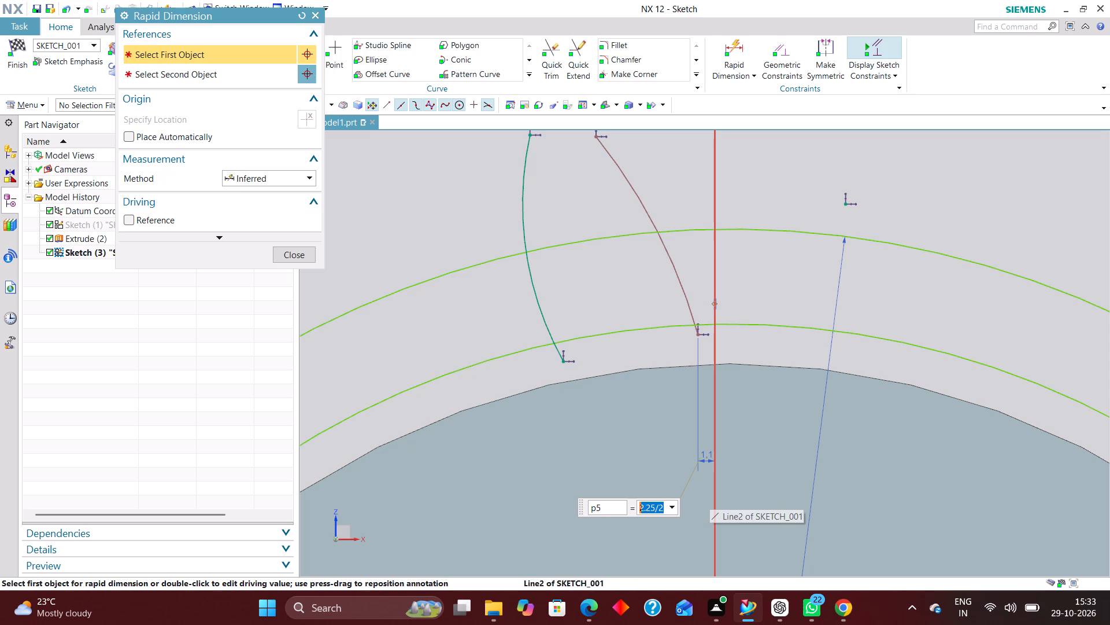
pyautogui.scroll(-2, 664, 456)
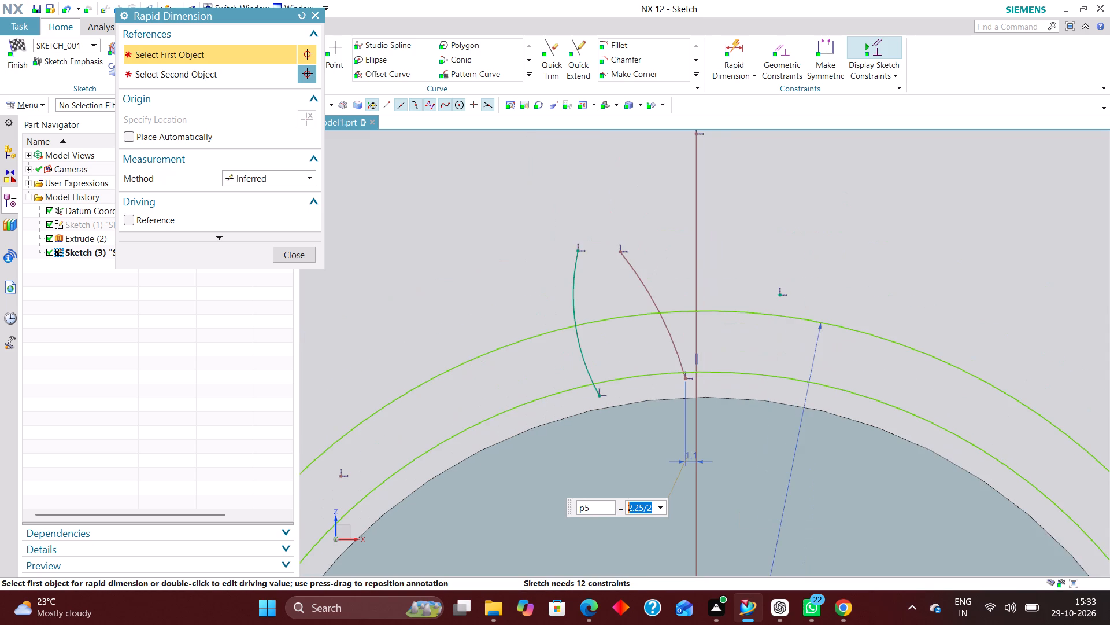
pyautogui.click(616, 248)
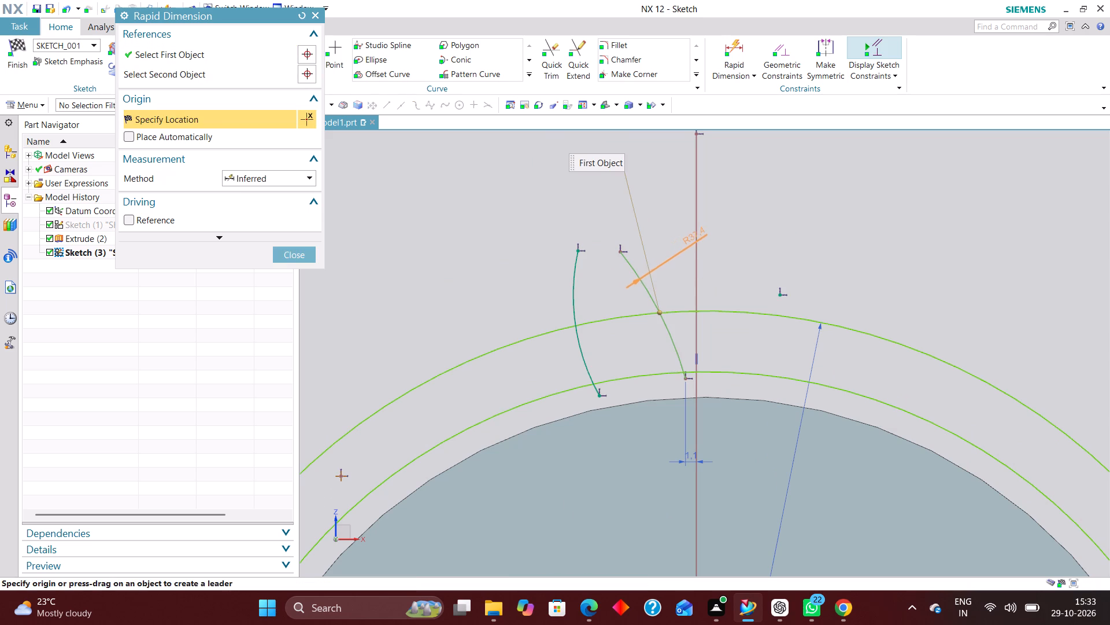
pyautogui.click(695, 230)
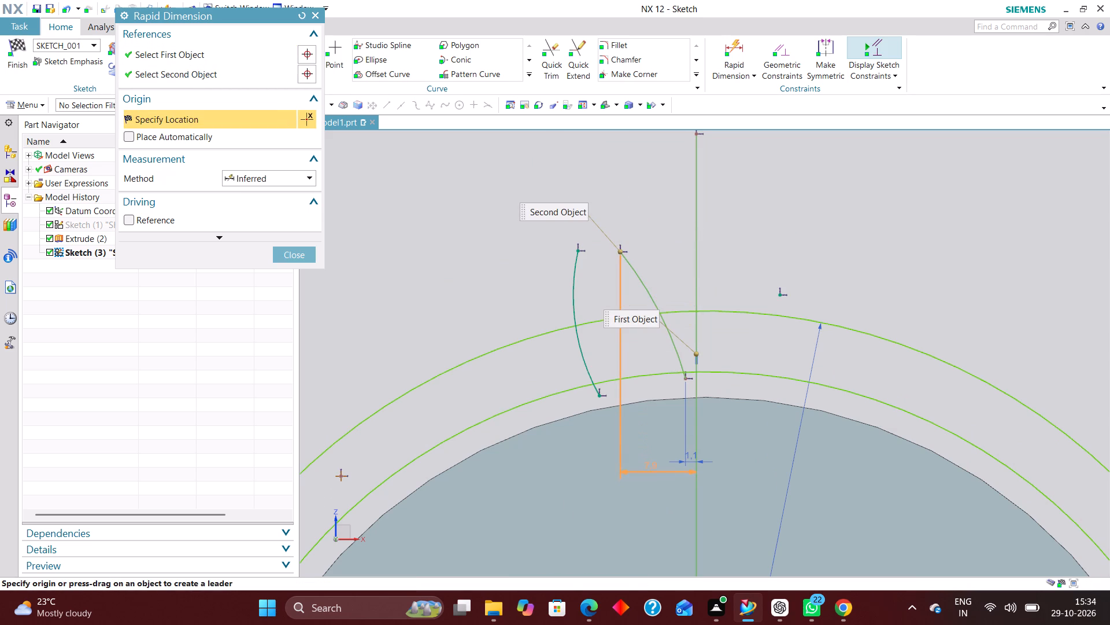
pyautogui.click(650, 465)
pyautogui.write('8.90/2')
pyautogui.press('Return')
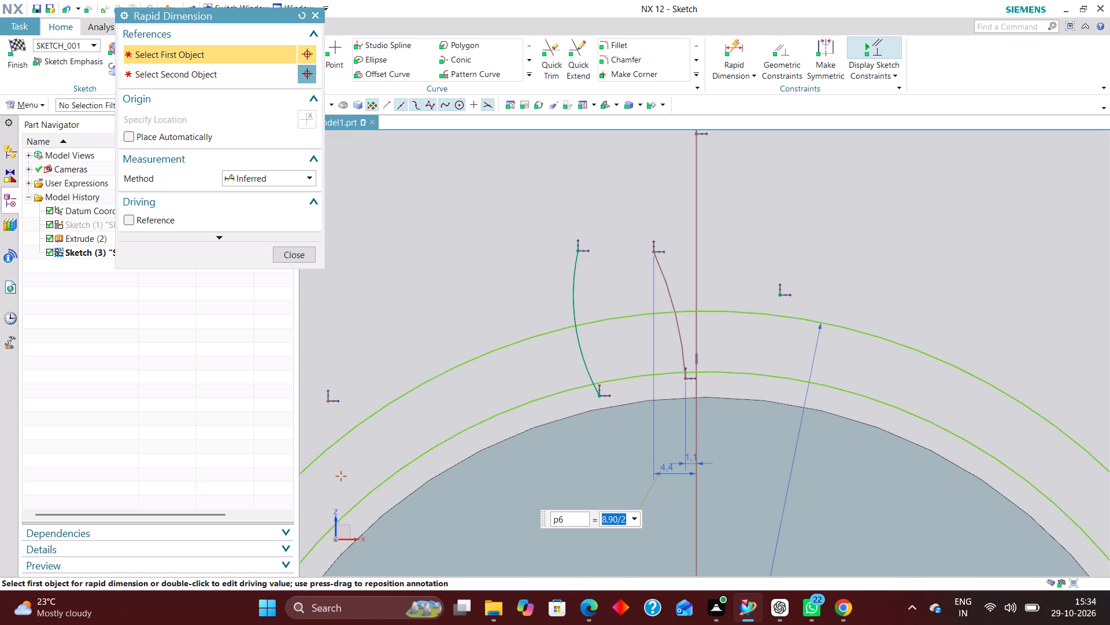
pyautogui.click(290, 255)
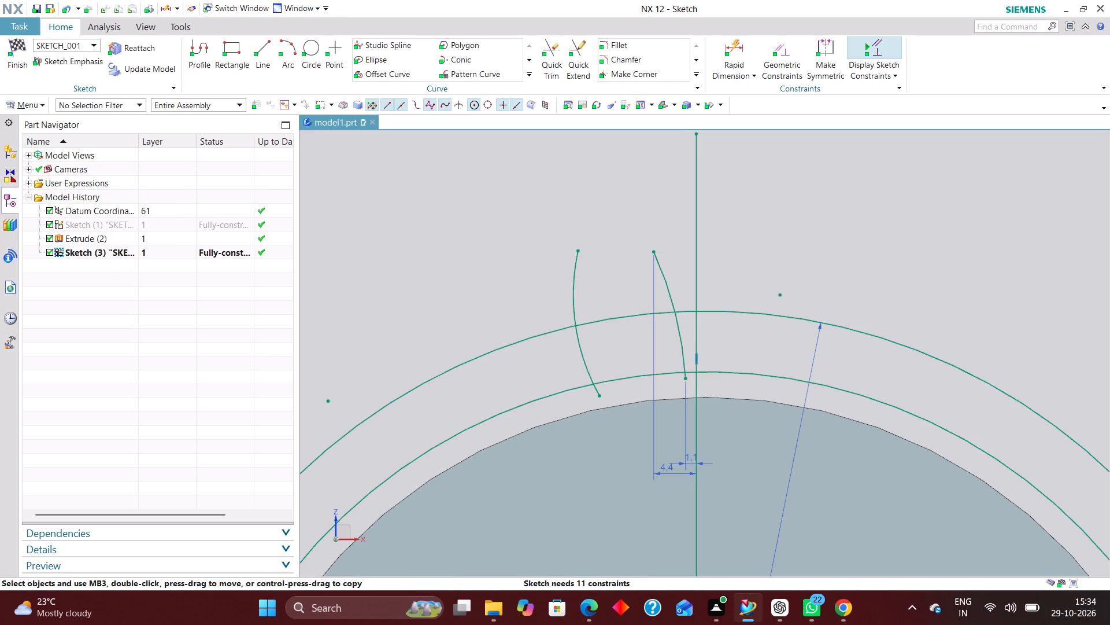
pyautogui.moveTo(672, 472); pyautogui.dragTo(676, 195)
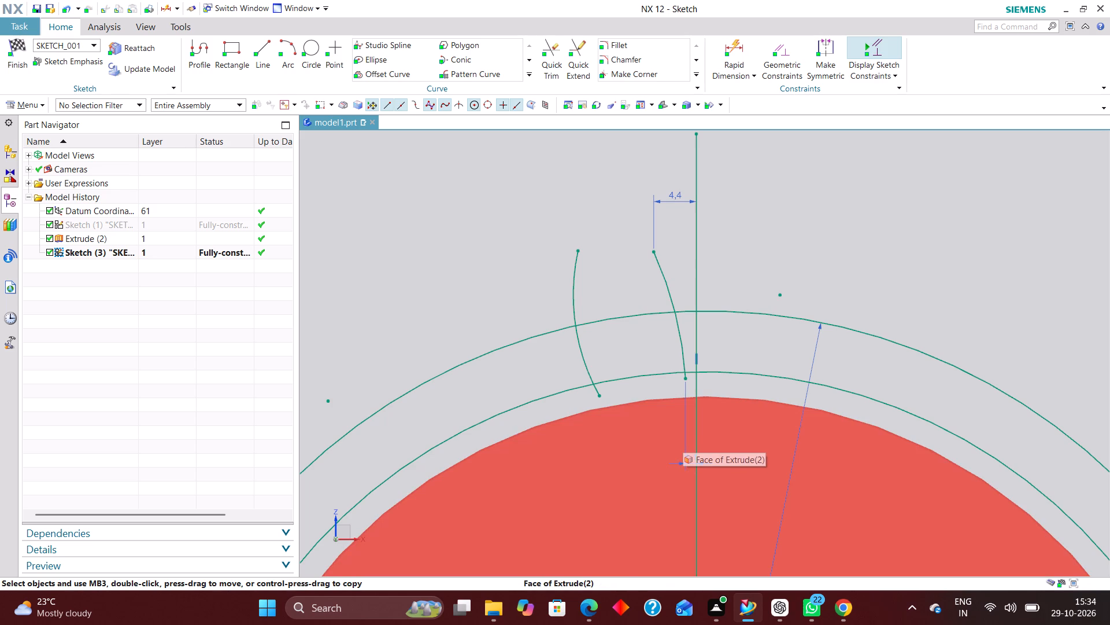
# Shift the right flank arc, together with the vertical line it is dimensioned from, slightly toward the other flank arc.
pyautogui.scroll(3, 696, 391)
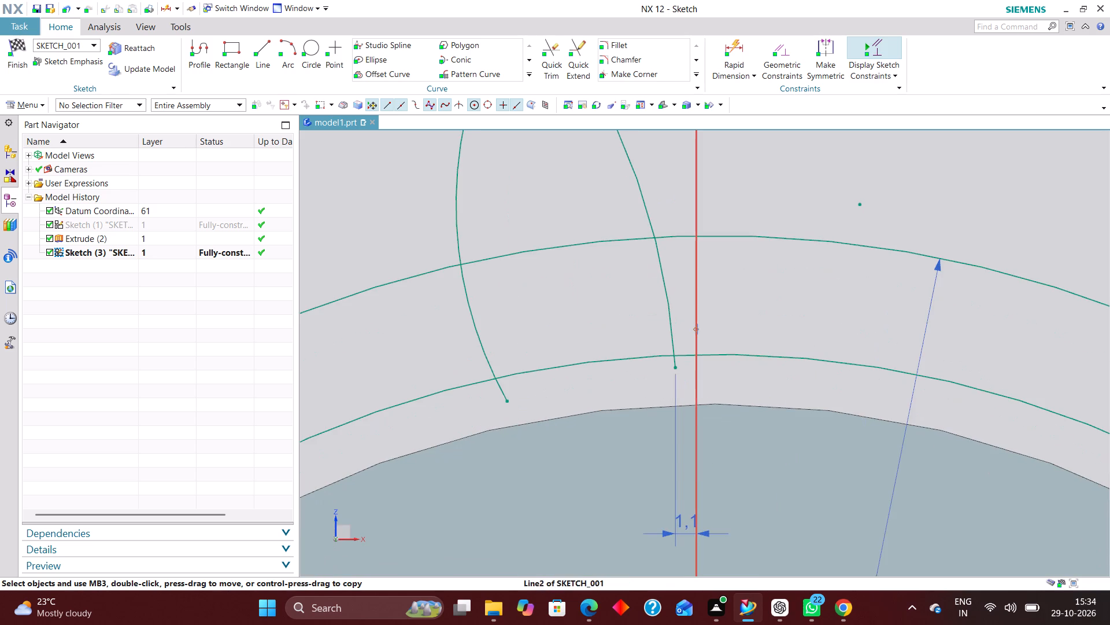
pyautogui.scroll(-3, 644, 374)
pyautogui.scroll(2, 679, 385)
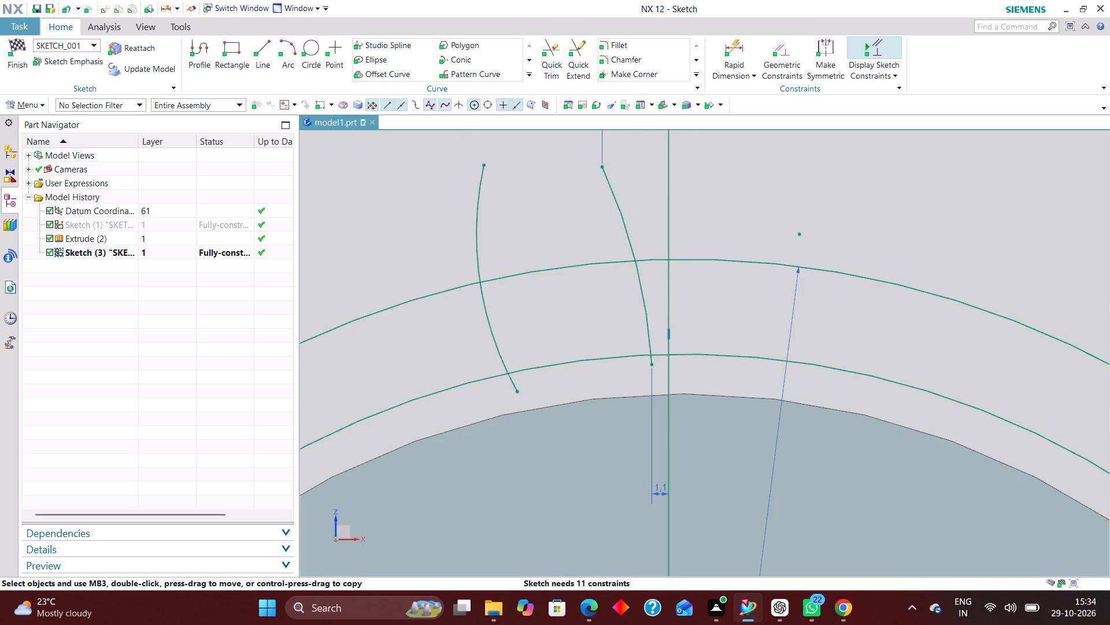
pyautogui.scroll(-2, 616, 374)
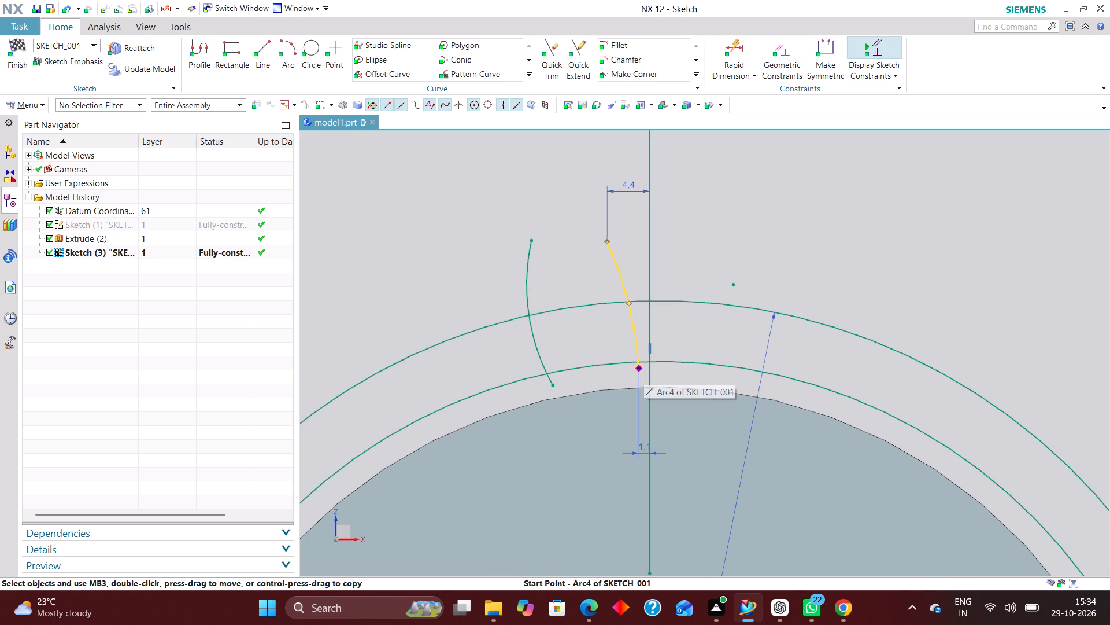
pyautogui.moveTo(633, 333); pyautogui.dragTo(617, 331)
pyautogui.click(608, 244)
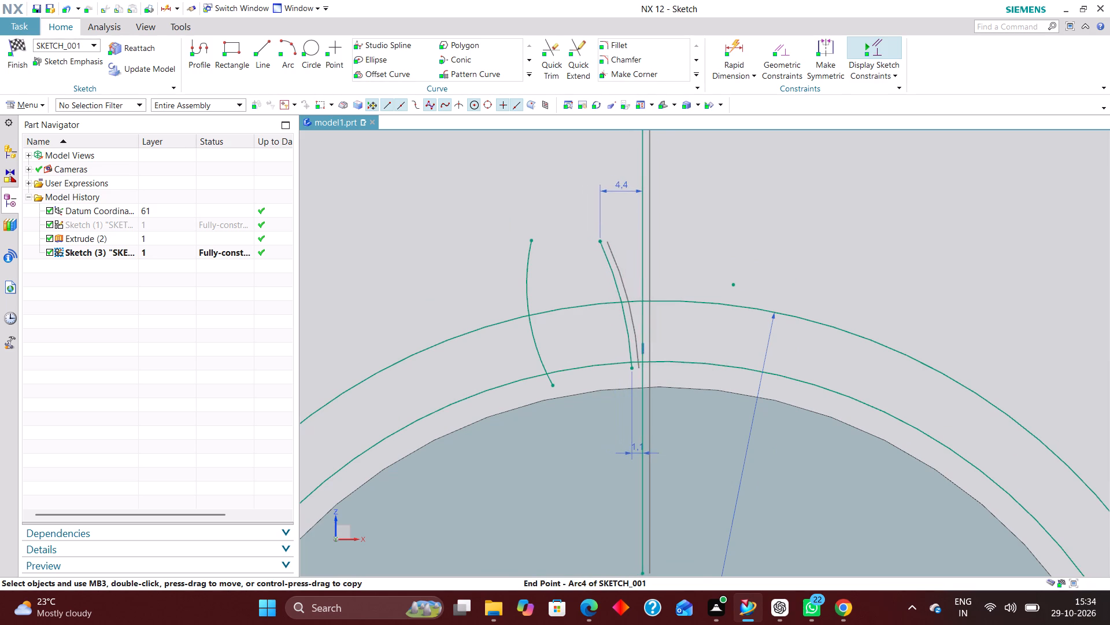
# Constrain the vertical line to lie on the sketch's vertical axis.
pyautogui.scroll(-3, 582, 242)
pyautogui.scroll(-2, 575, 308)
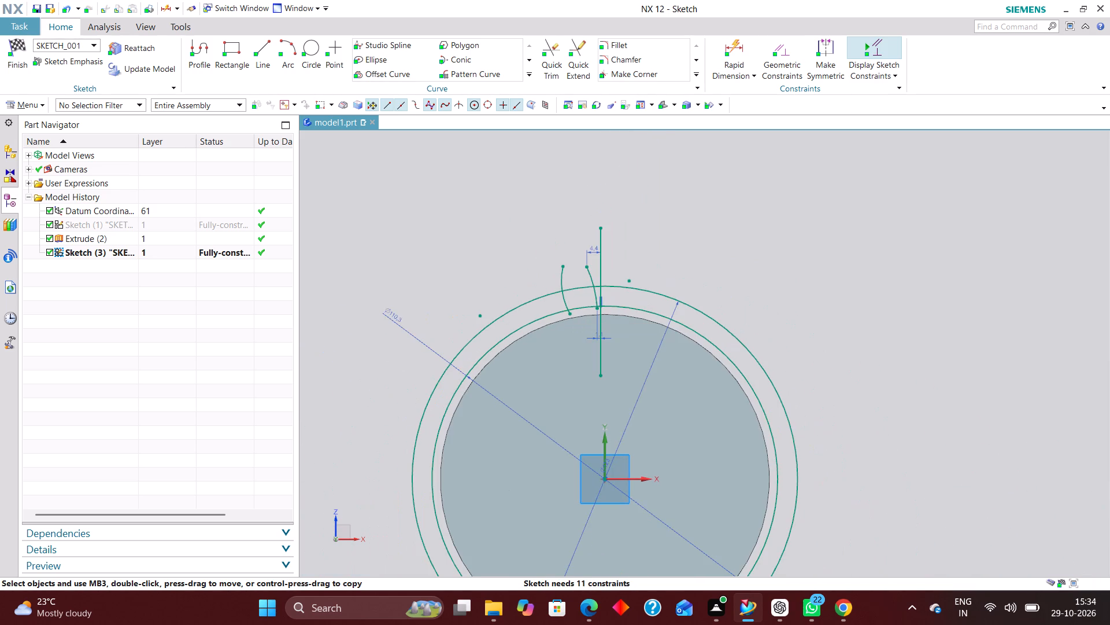
pyautogui.click(785, 56)
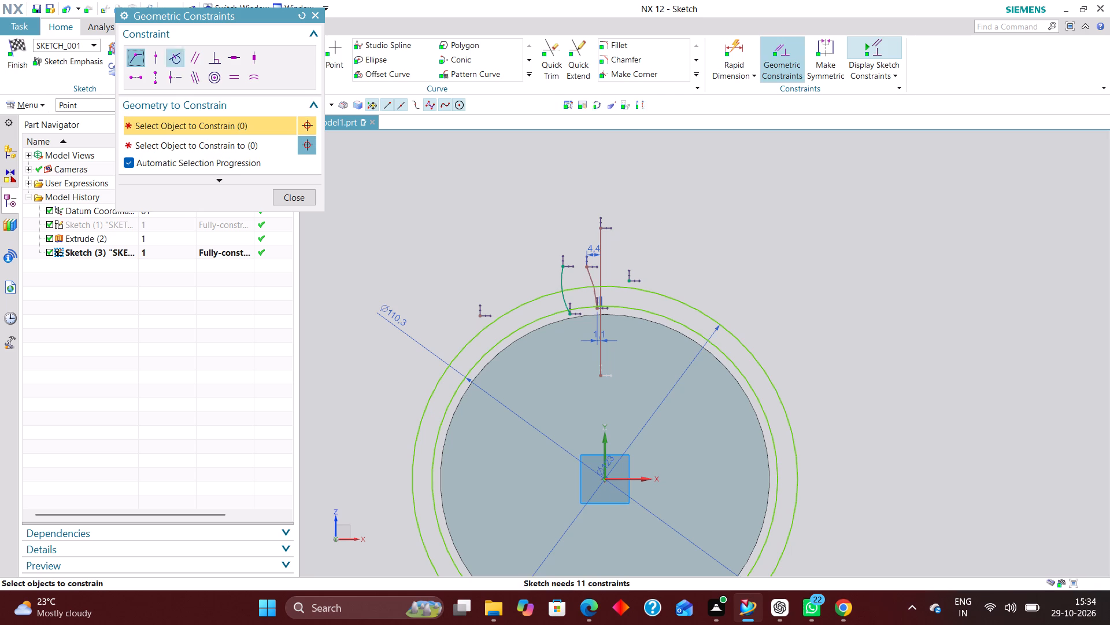
pyautogui.click(157, 57)
pyautogui.scroll(5, 600, 329)
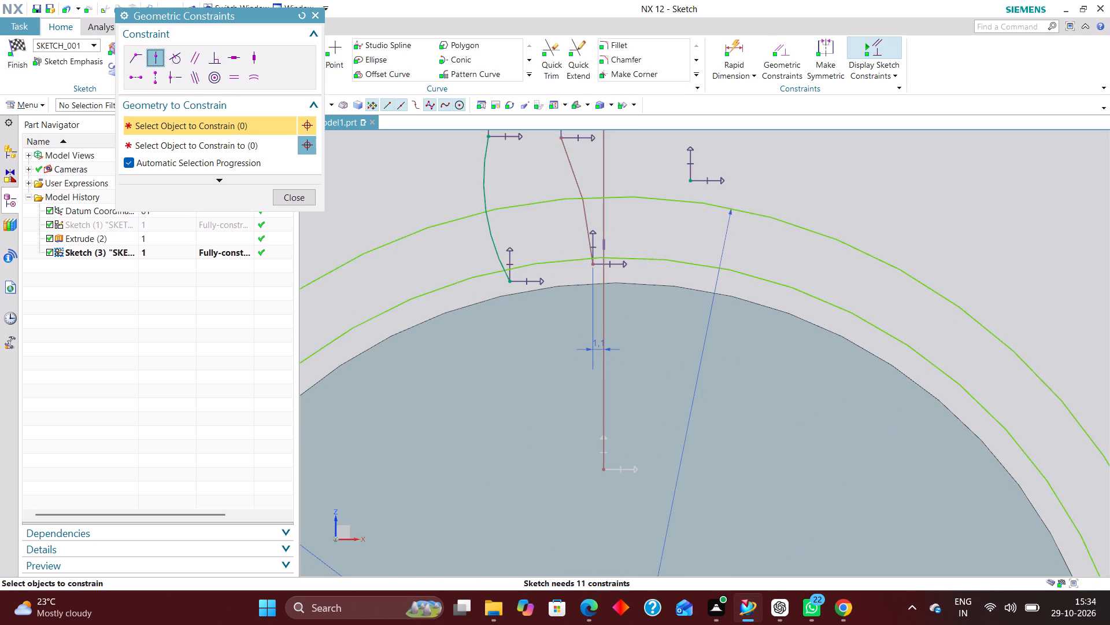
pyautogui.click(605, 241)
pyautogui.scroll(-3, 628, 226)
pyautogui.click(623, 477)
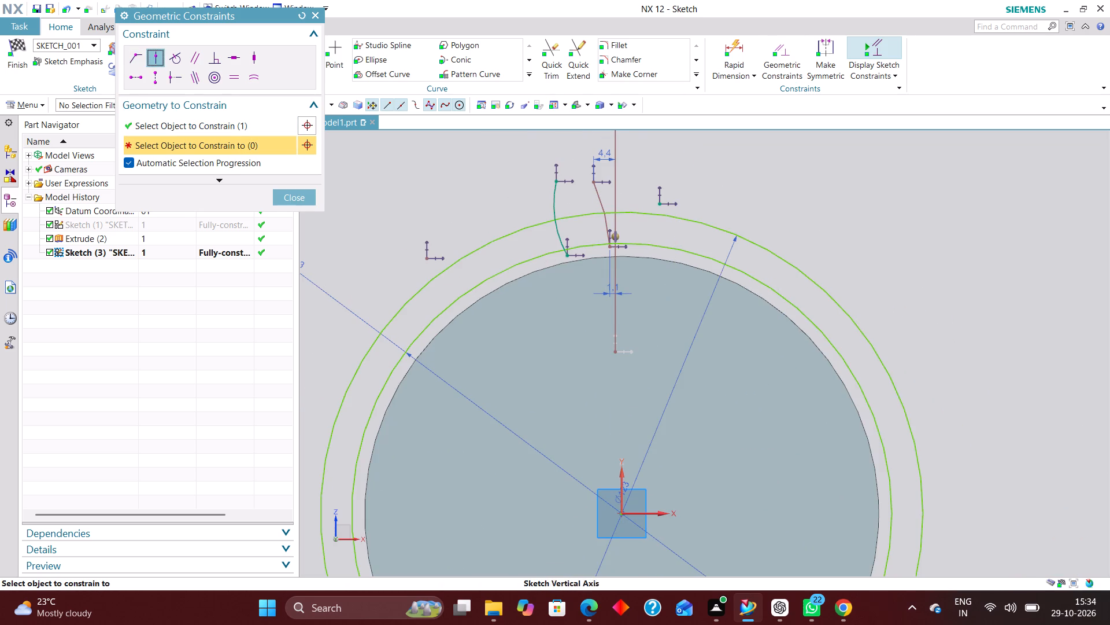
pyautogui.scroll(-2, 650, 429)
pyautogui.scroll(4, 624, 282)
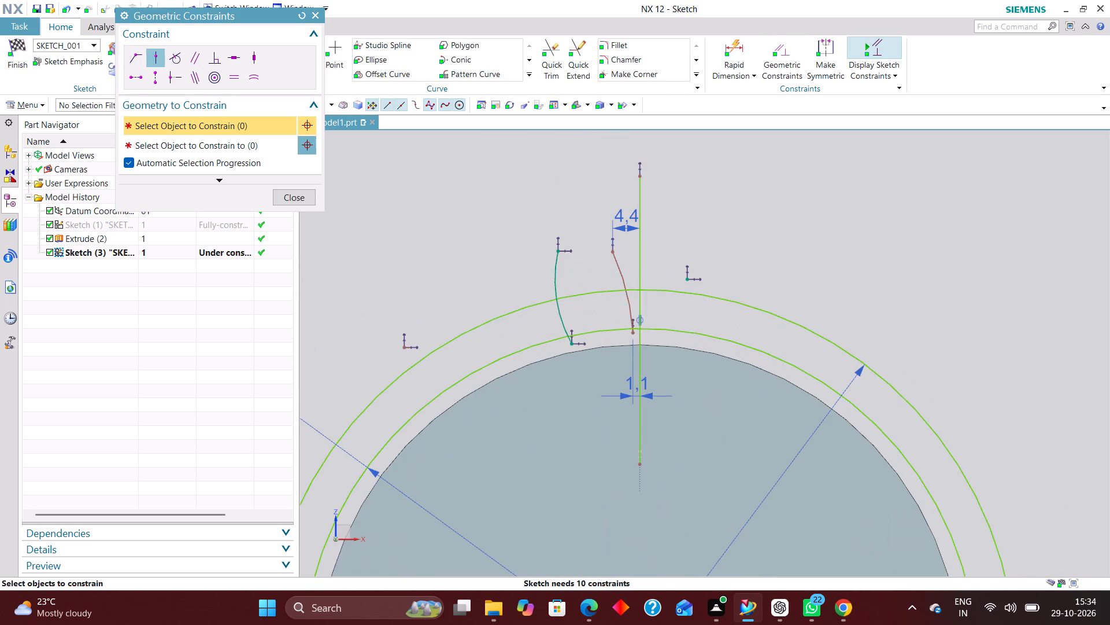
pyautogui.click(304, 196)
# Trim away the part of the right flank arc that extends beyond the outer circle.
pyautogui.scroll(3, 637, 267)
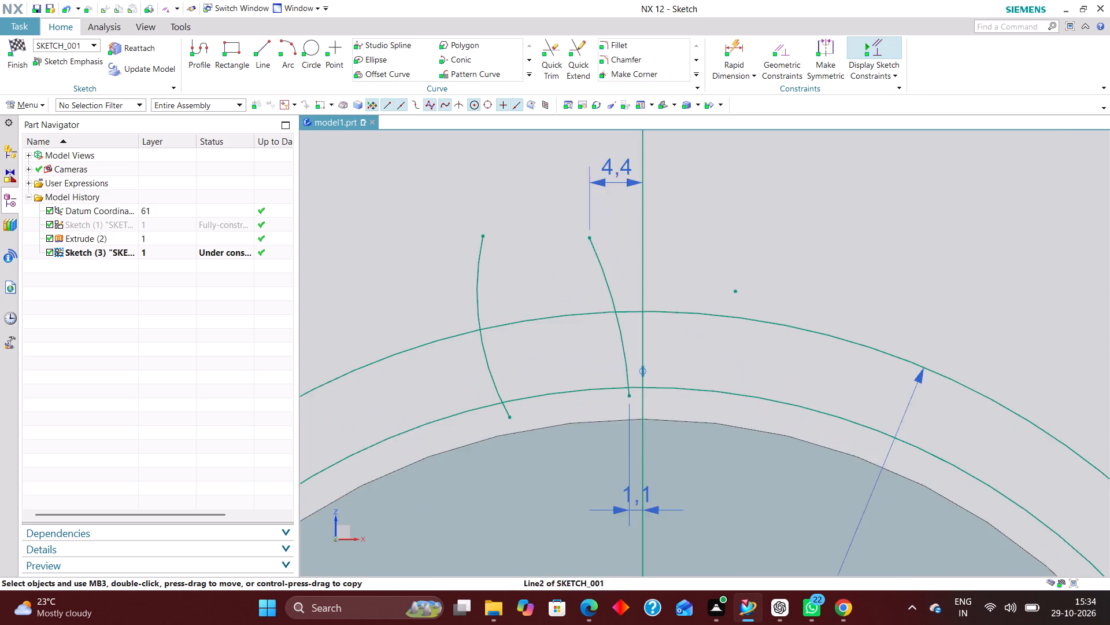
pyautogui.scroll(1, 637, 267)
pyautogui.click(554, 54)
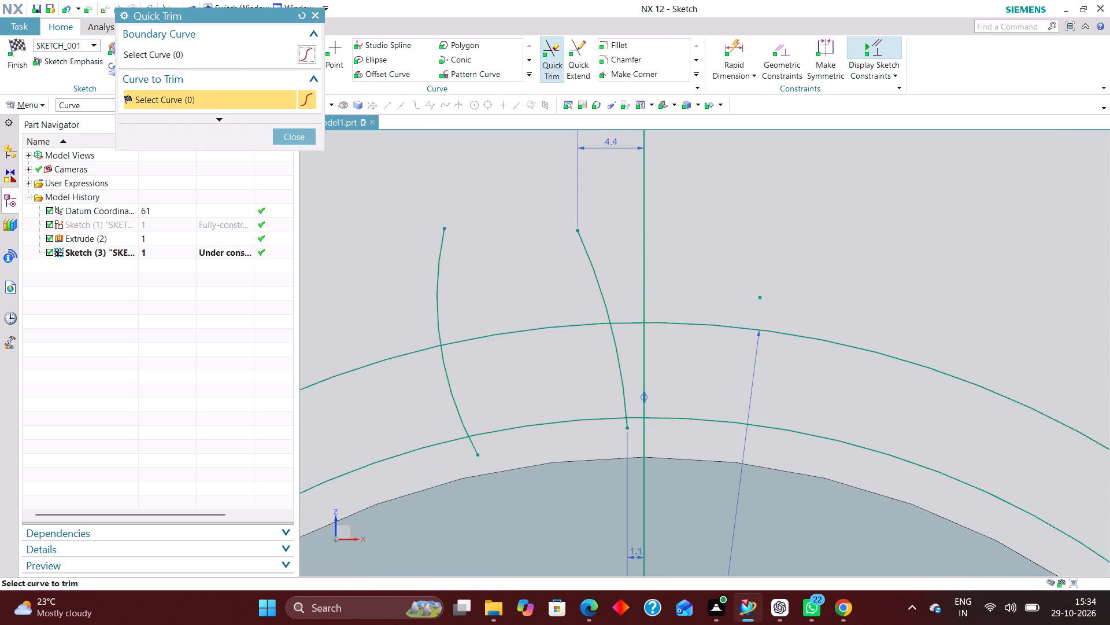
pyautogui.click(587, 263)
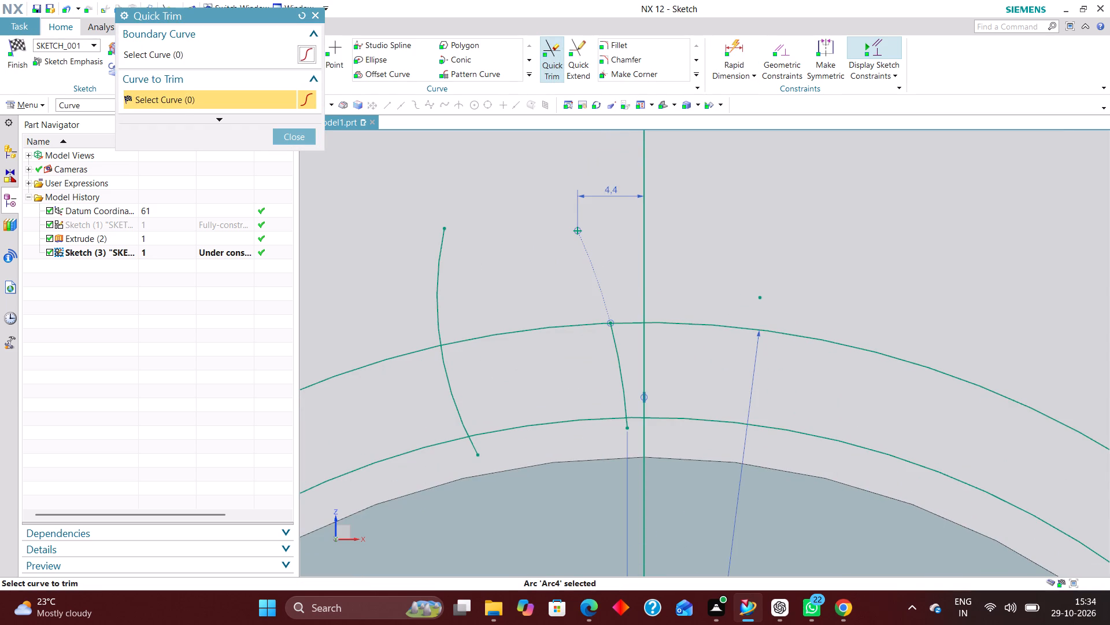
pyautogui.click(294, 140)
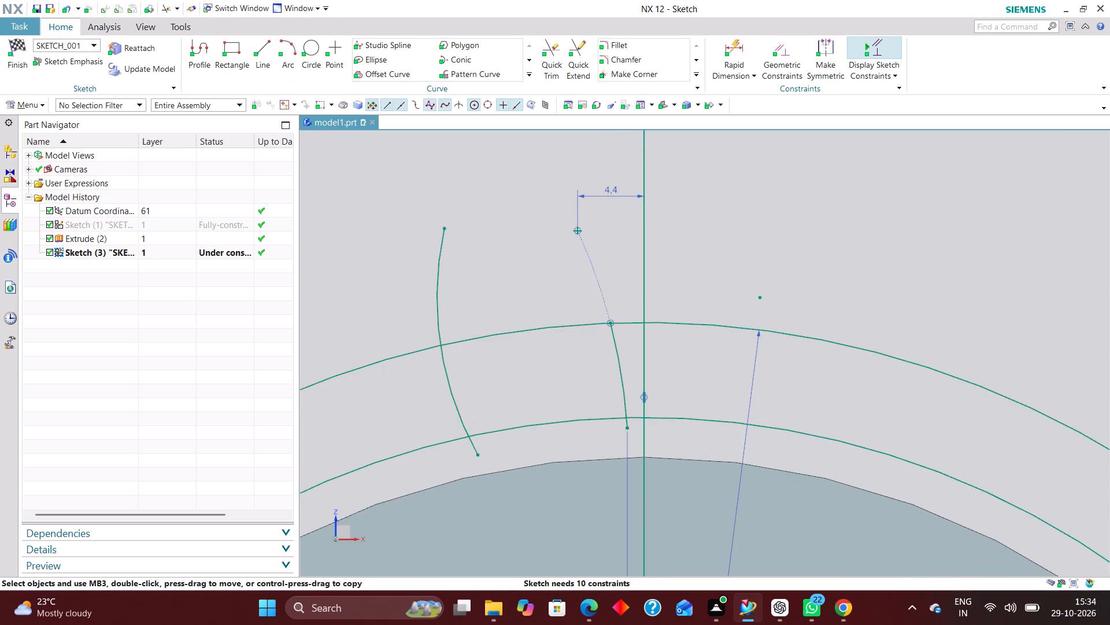
# Delete the horizontal dimension between the trimmed-off upper arc endpoint and the vertical line.
pyautogui.moveTo(576, 232); pyautogui.dragTo(484, 230, button='right')
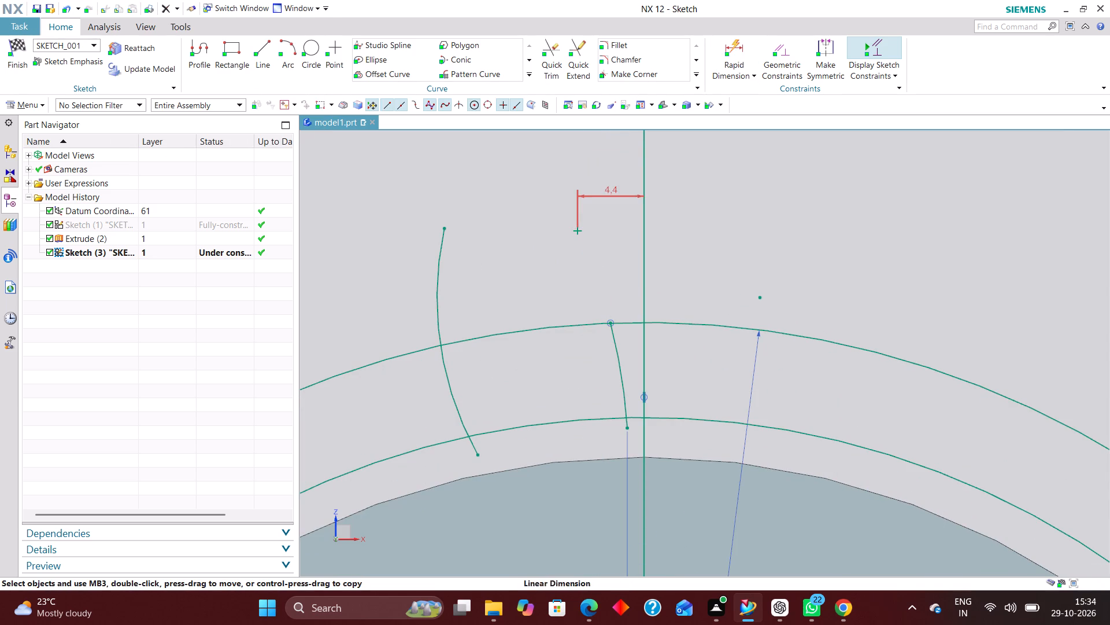
pyautogui.moveTo(579, 232); pyautogui.dragTo(492, 216, button='right')
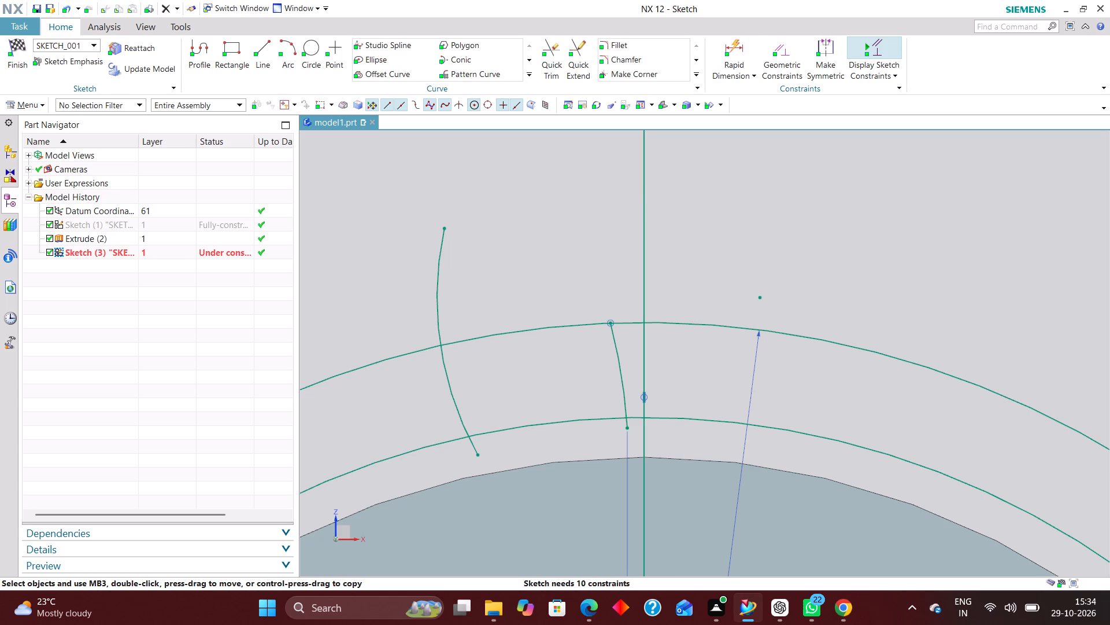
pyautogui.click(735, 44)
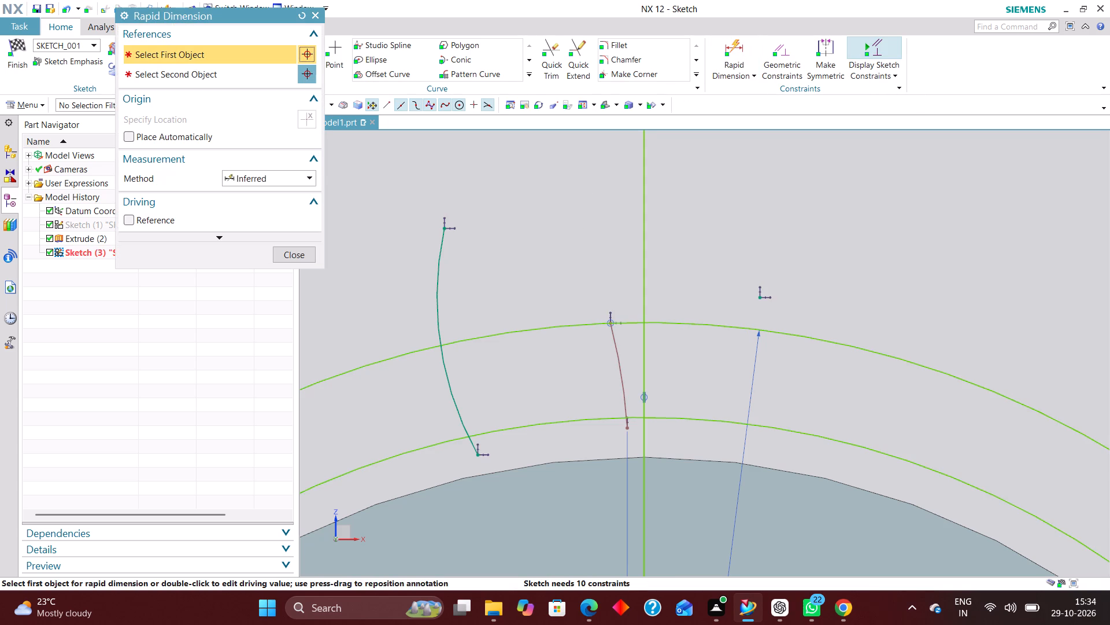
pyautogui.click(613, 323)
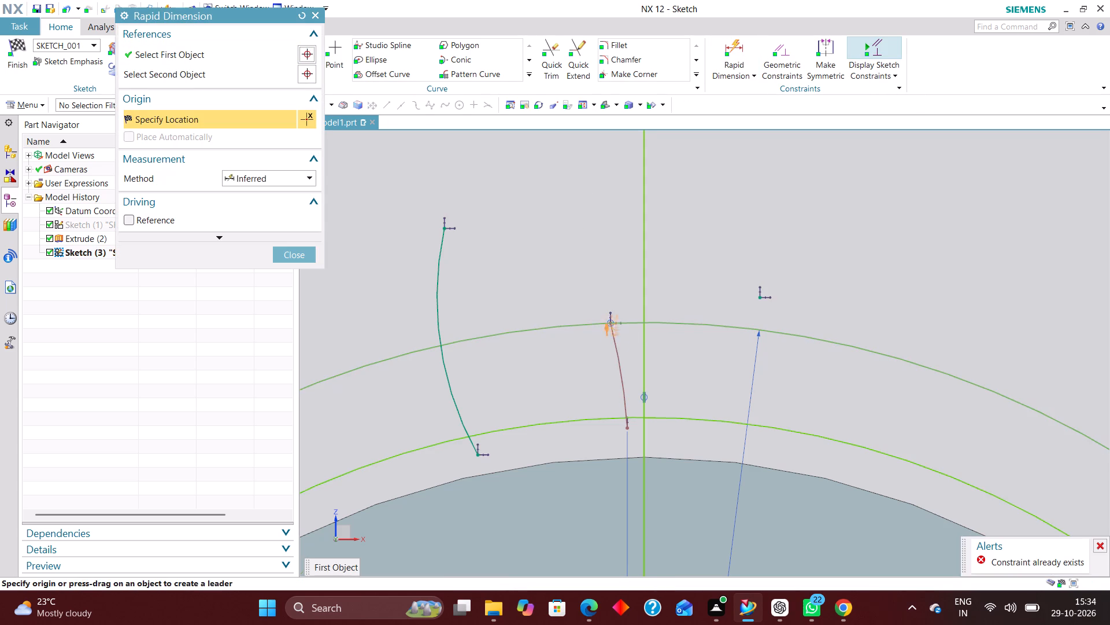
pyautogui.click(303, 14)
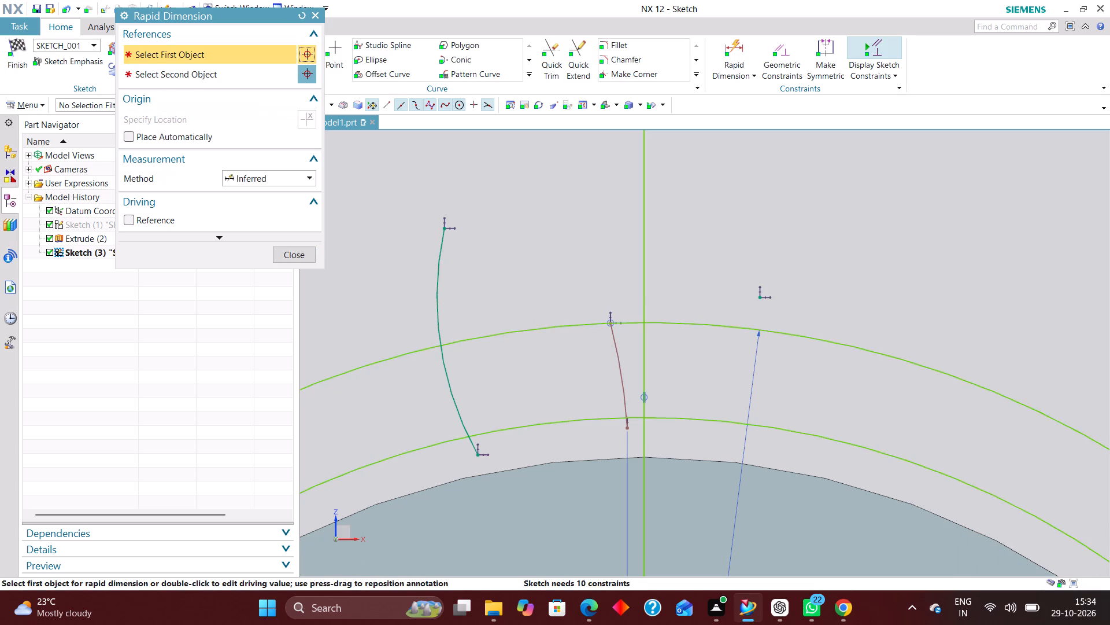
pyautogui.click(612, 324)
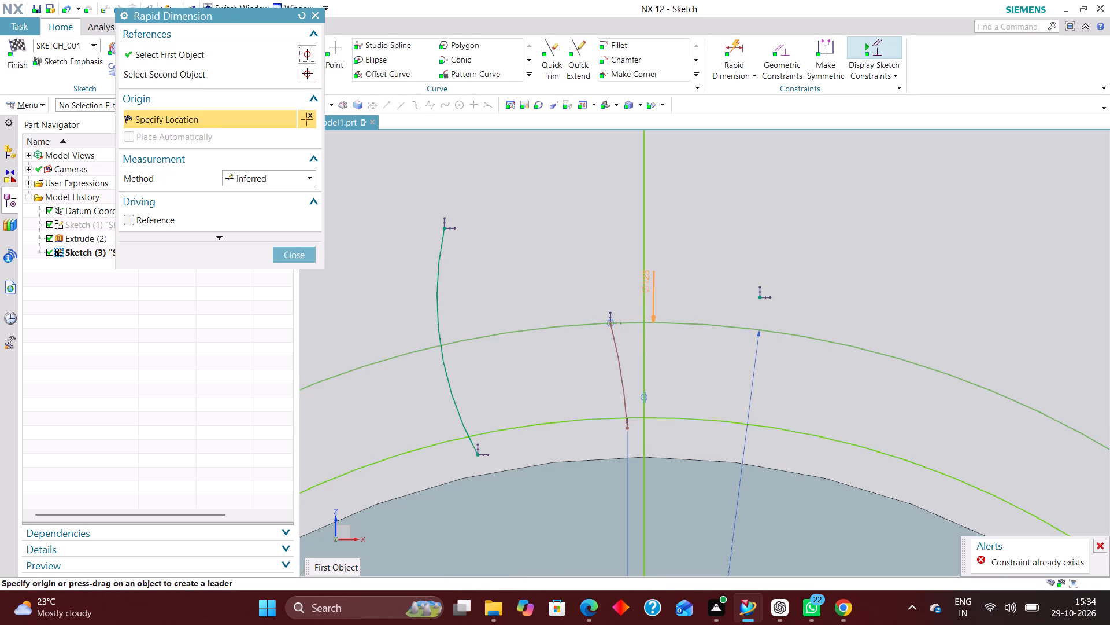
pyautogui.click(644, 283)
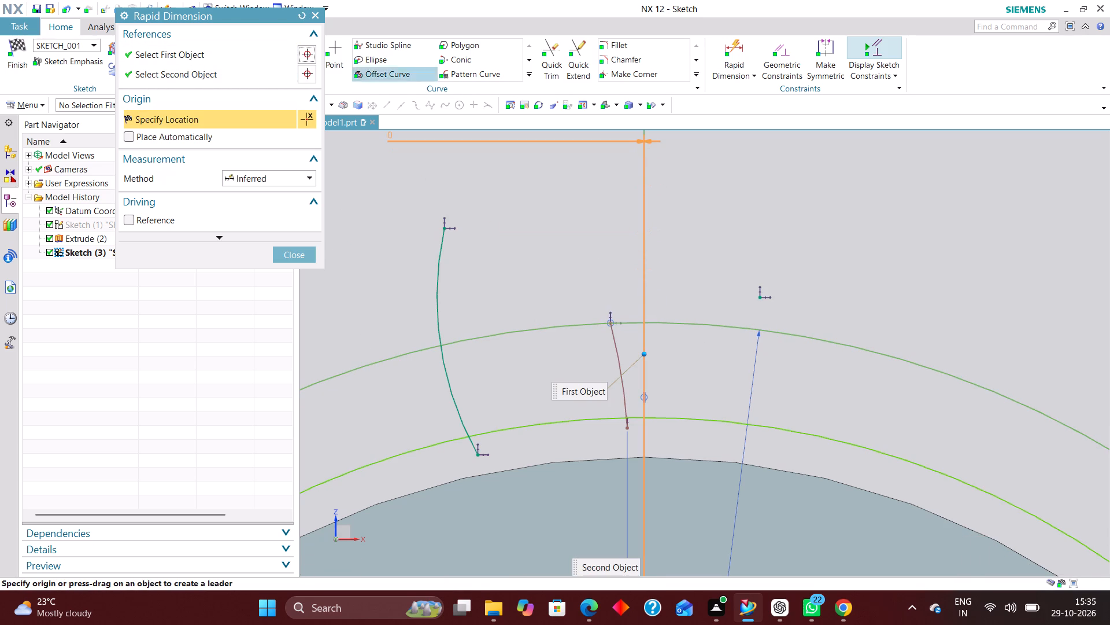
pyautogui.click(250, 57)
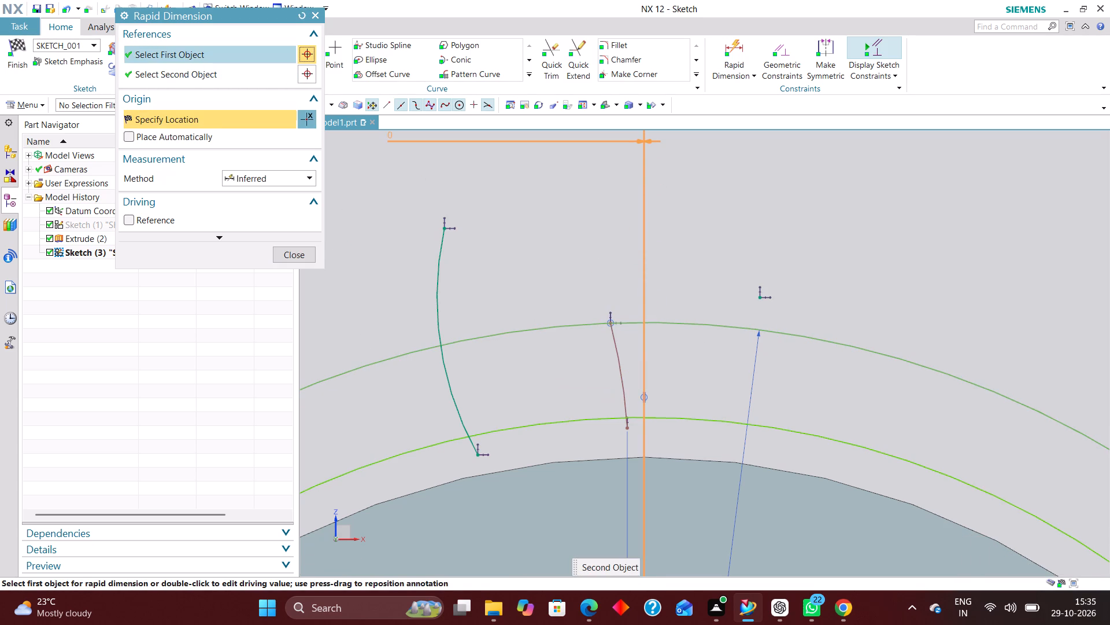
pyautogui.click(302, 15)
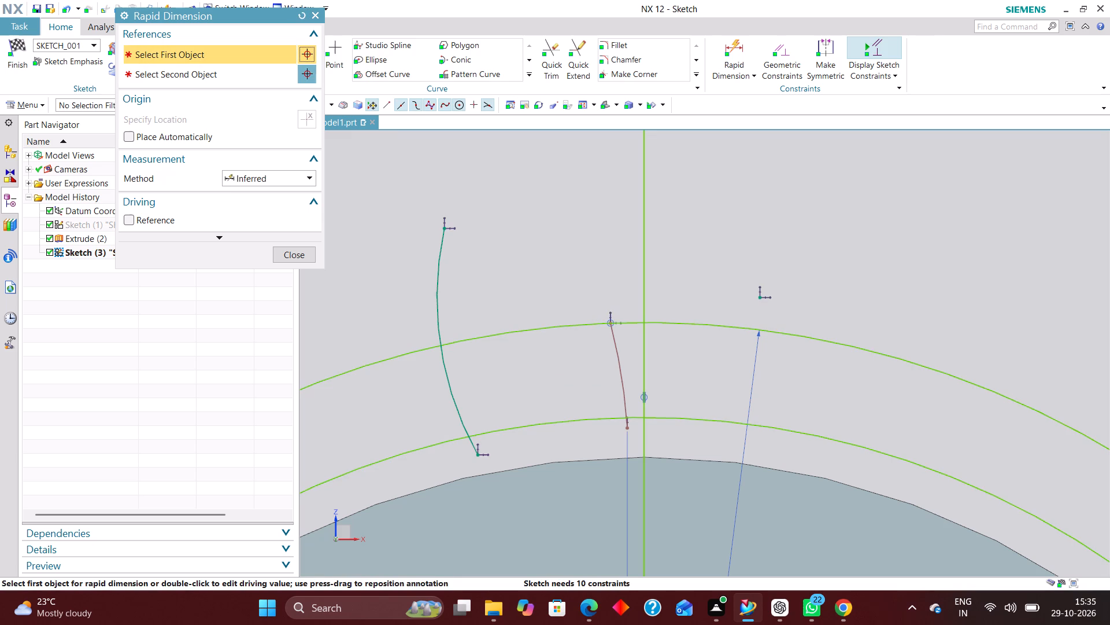
# Dimension the horizontal distance between the right flank arc's upper endpoint on the outer circle and the vertical centre line.
pyautogui.scroll(3, 615, 337)
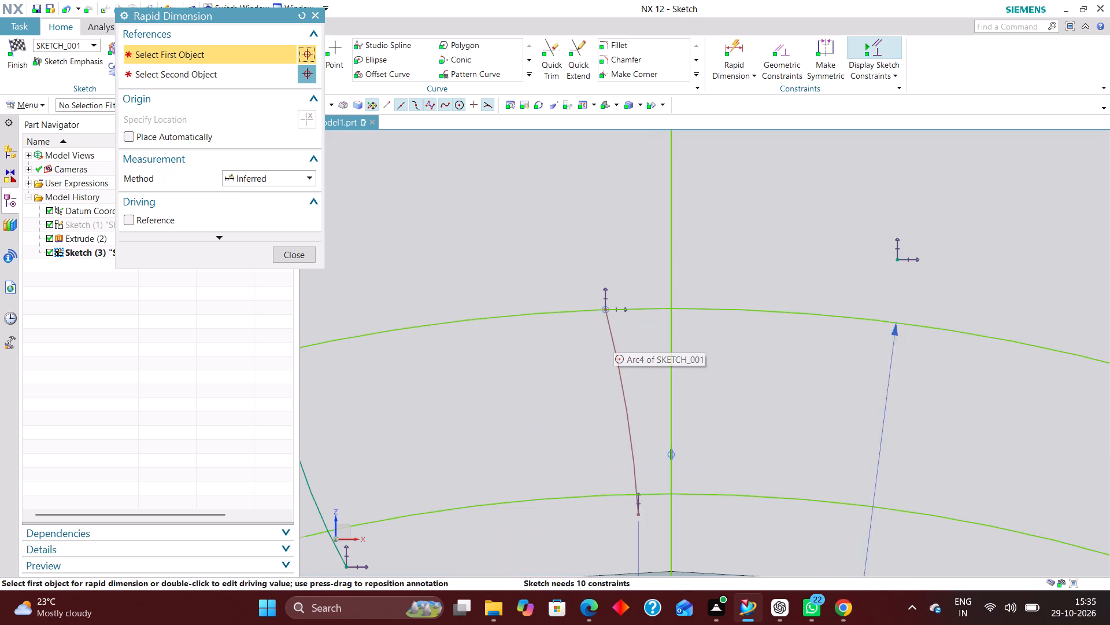
pyautogui.click(606, 311)
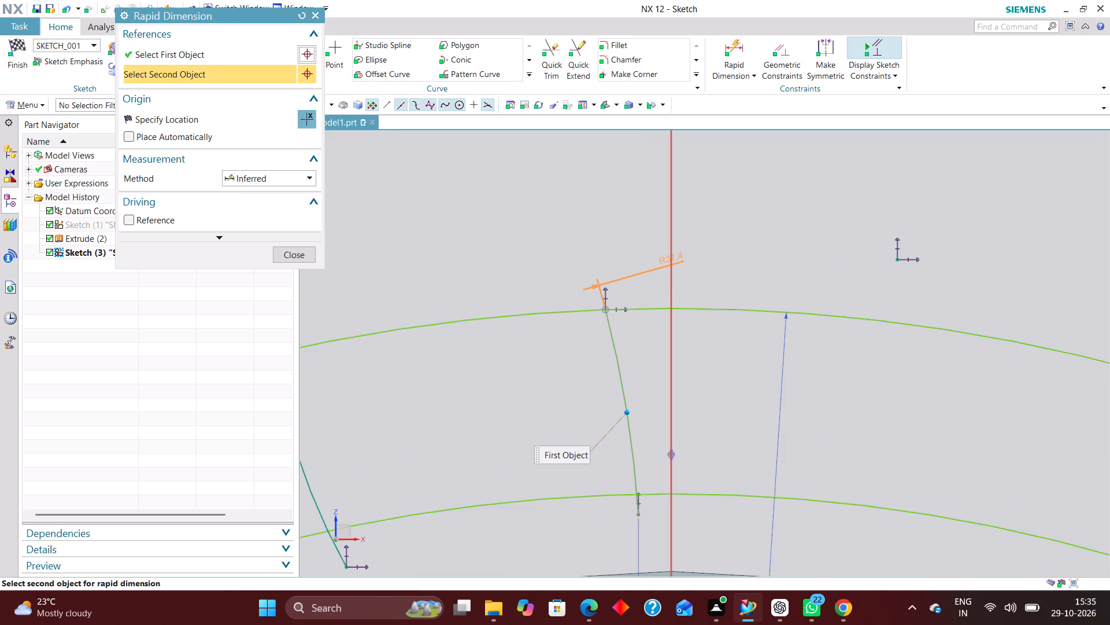
pyautogui.click(671, 257)
pyautogui.scroll(-2, 636, 320)
pyautogui.click(640, 182)
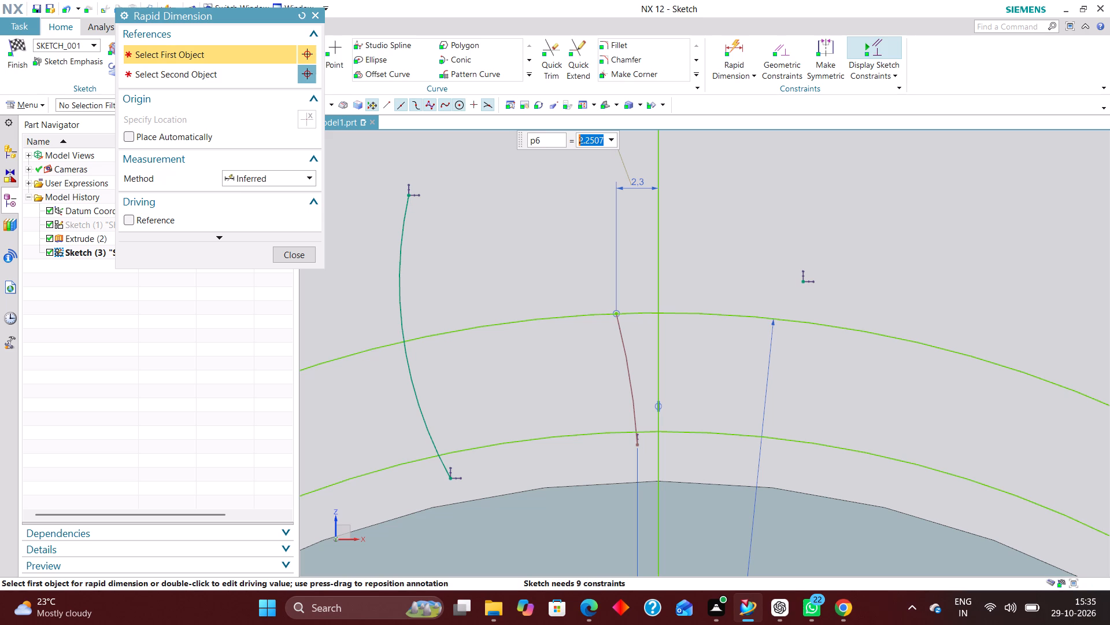
# Check the tooth detail in the SPUR GEAR drawing and set the upper endpoint's horizontal dimension to 8.90/2.
pyautogui.click(584, 609)
pyautogui.scroll(-3, 465, 260)
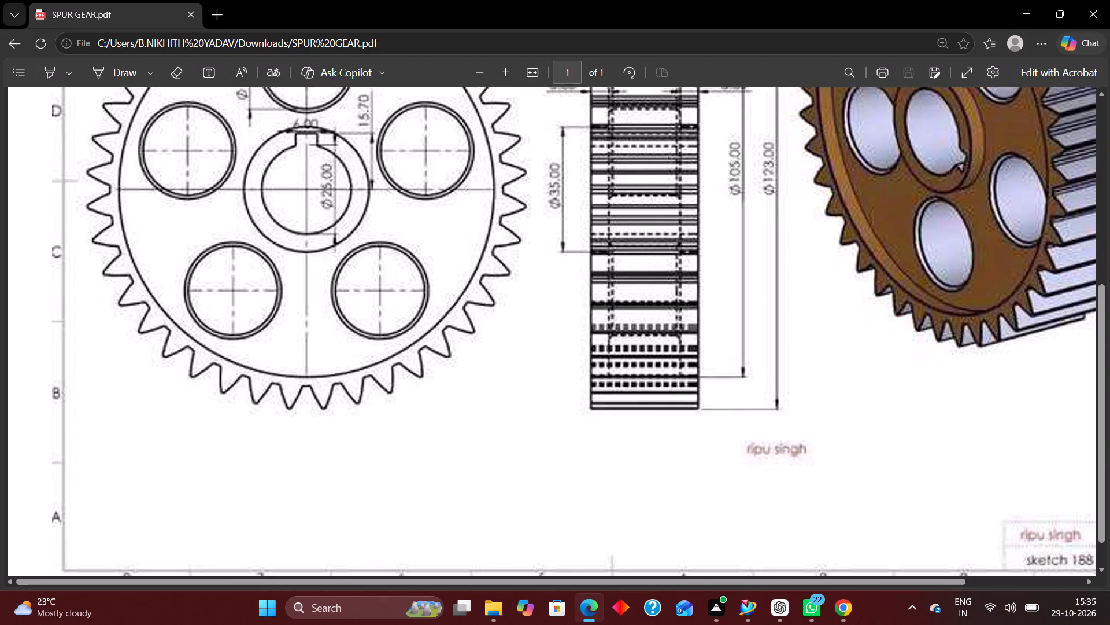
pyautogui.scroll(10, 462, 264)
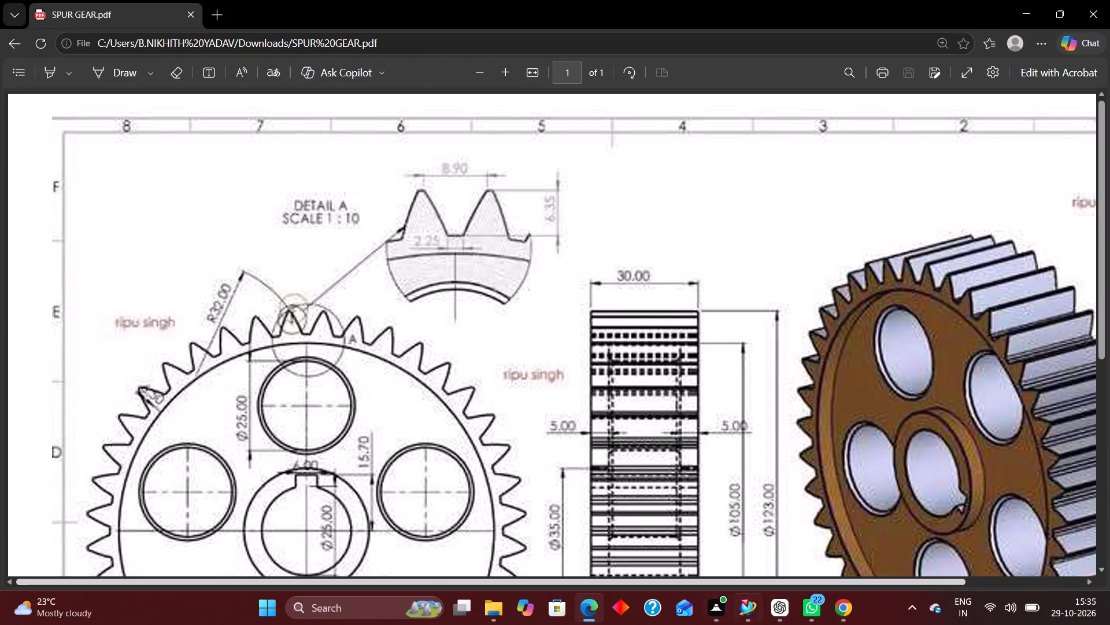
pyautogui.click(748, 609)
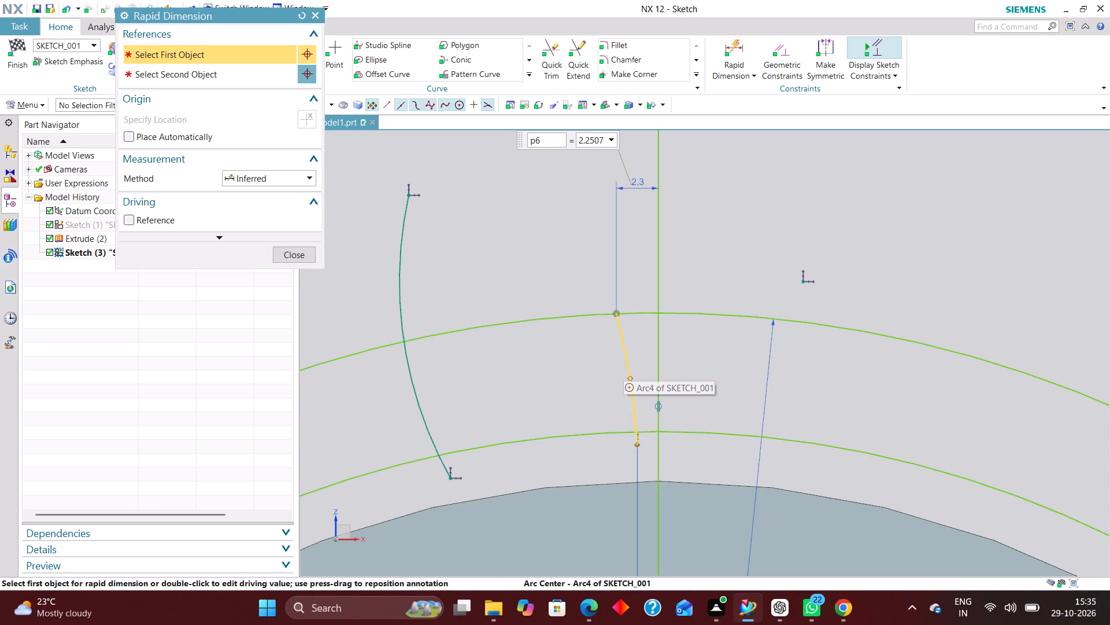
pyautogui.write('8.90')
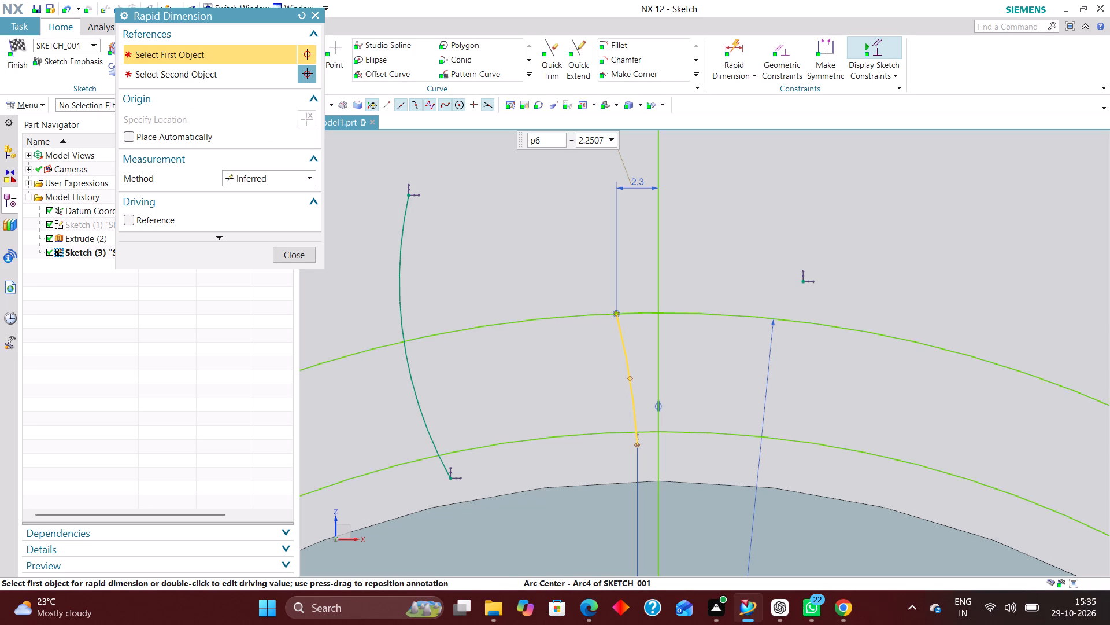
pyautogui.moveTo(597, 142); pyautogui.dragTo(531, 142)
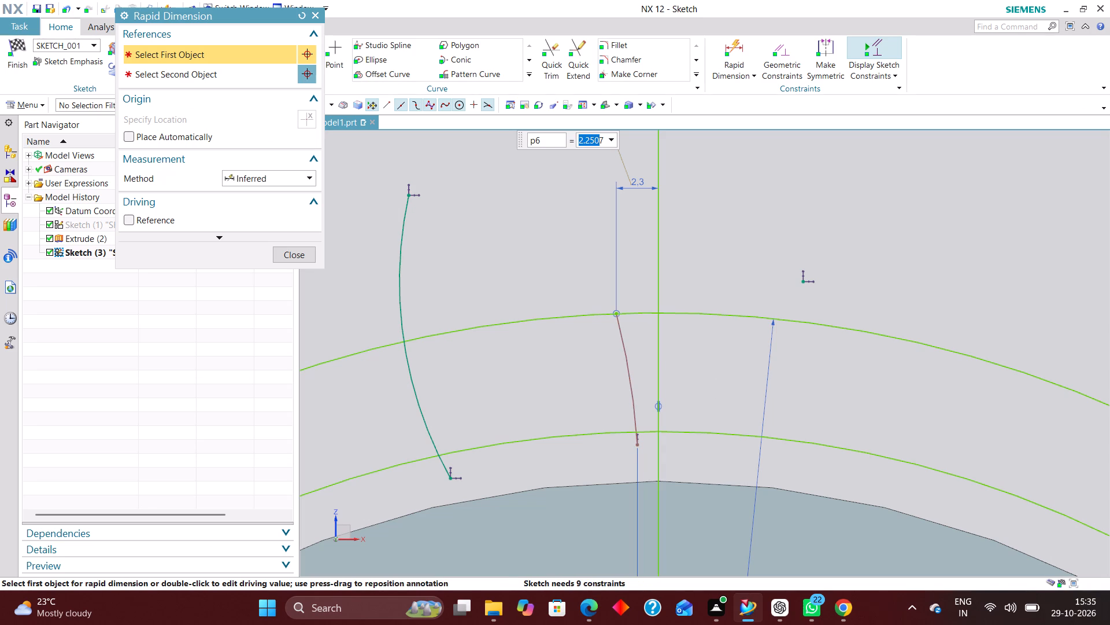
pyautogui.write('8.9')
pyautogui.click(601, 139)
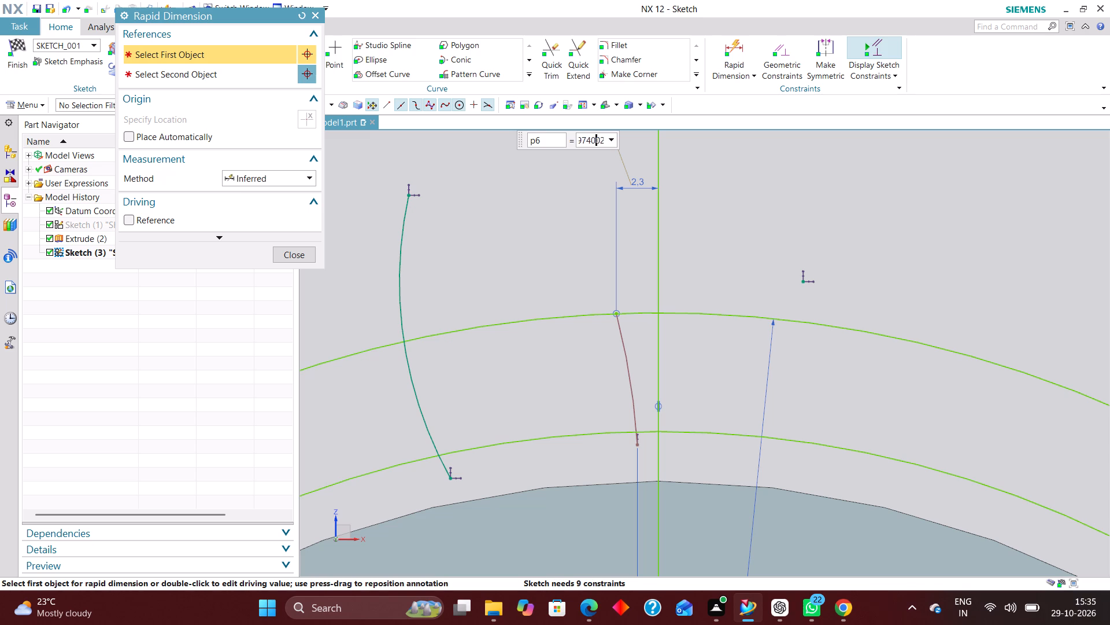
pyautogui.moveTo(601, 139); pyautogui.dragTo(589, 145)
pyautogui.moveTo(582, 150); pyautogui.dragTo(565, 161)
pyautogui.moveTo(605, 144); pyautogui.dragTo(605, 143)
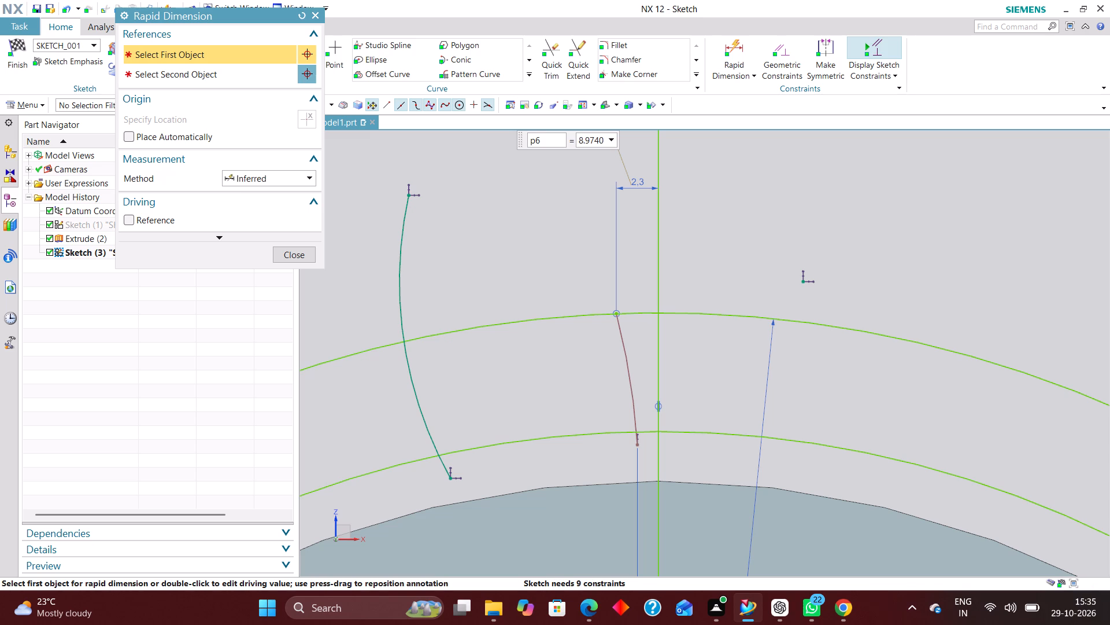
pyautogui.moveTo(605, 143); pyautogui.dragTo(571, 139)
pyautogui.doubleClick(598, 137)
pyautogui.write('8.90')
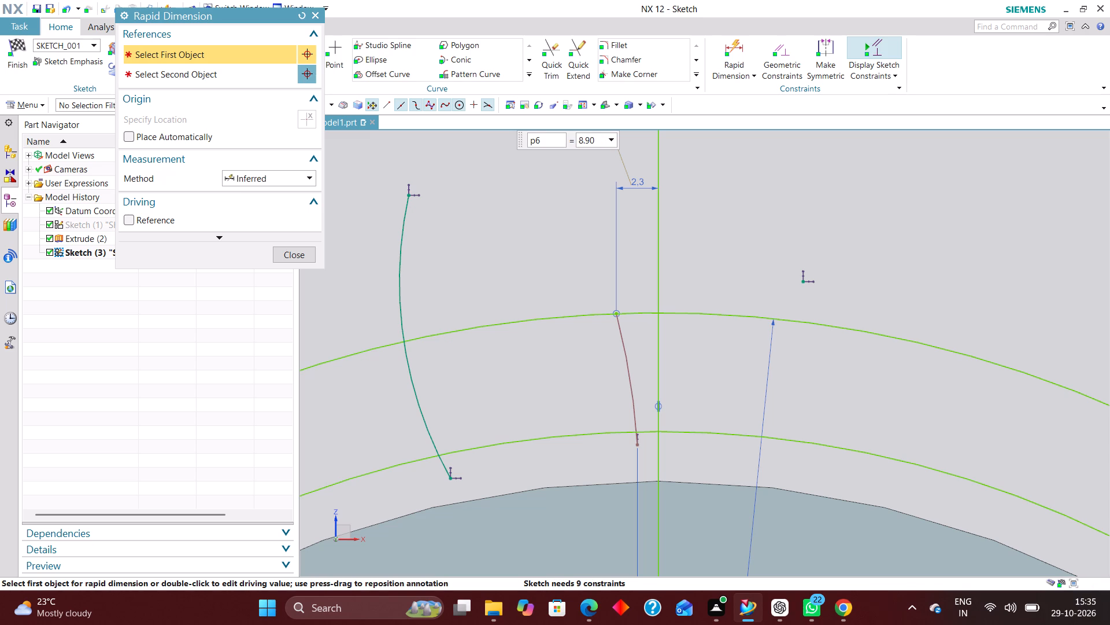
pyautogui.write('/2')
pyautogui.press('Return')
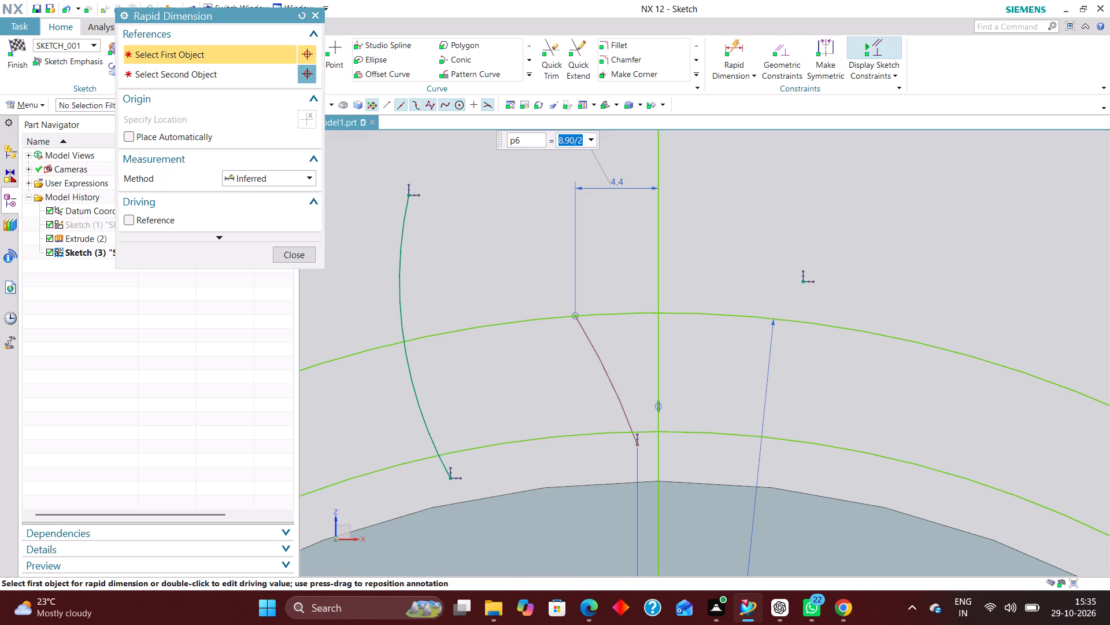
pyautogui.scroll(-3, 558, 236)
pyautogui.scroll(3, 595, 388)
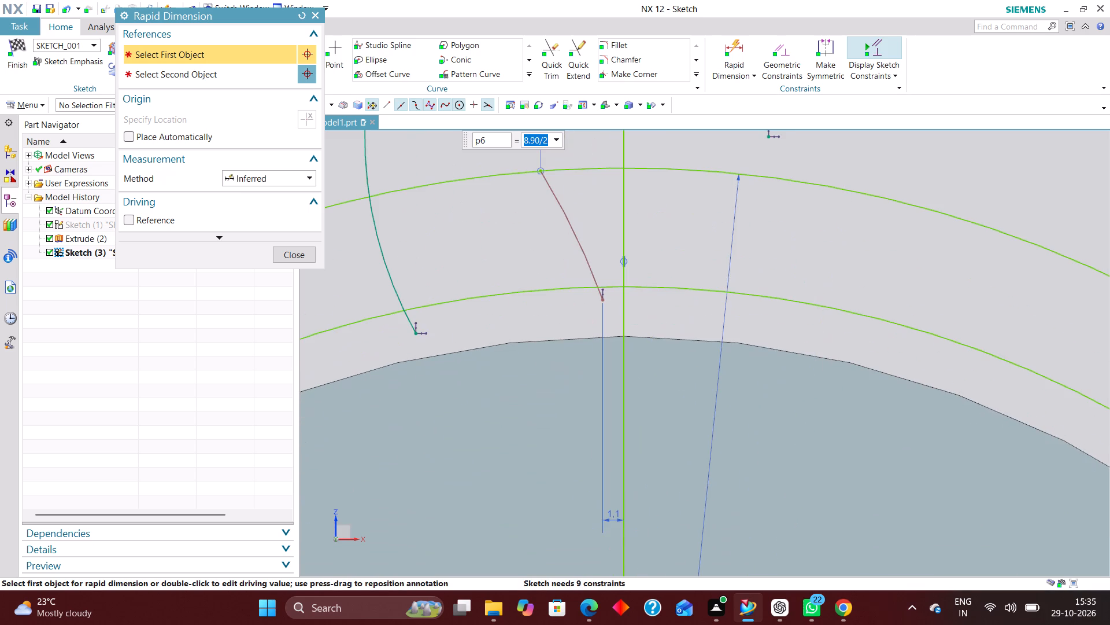
pyautogui.click(292, 254)
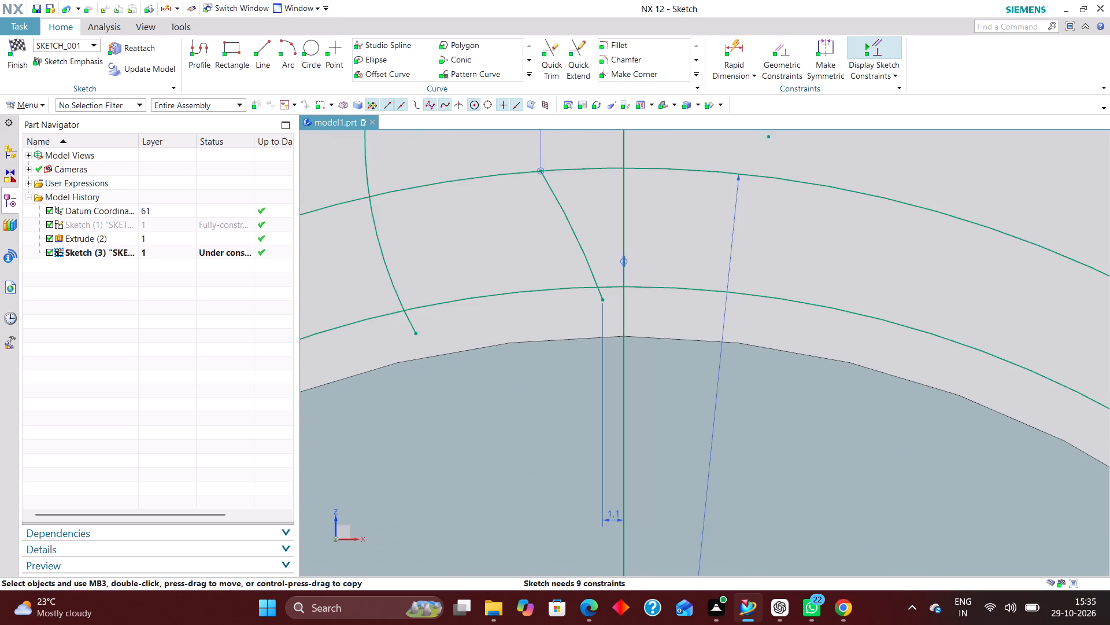
# Trim away the part of the right flank arc that extends inside the inner circle.
pyautogui.click(547, 53)
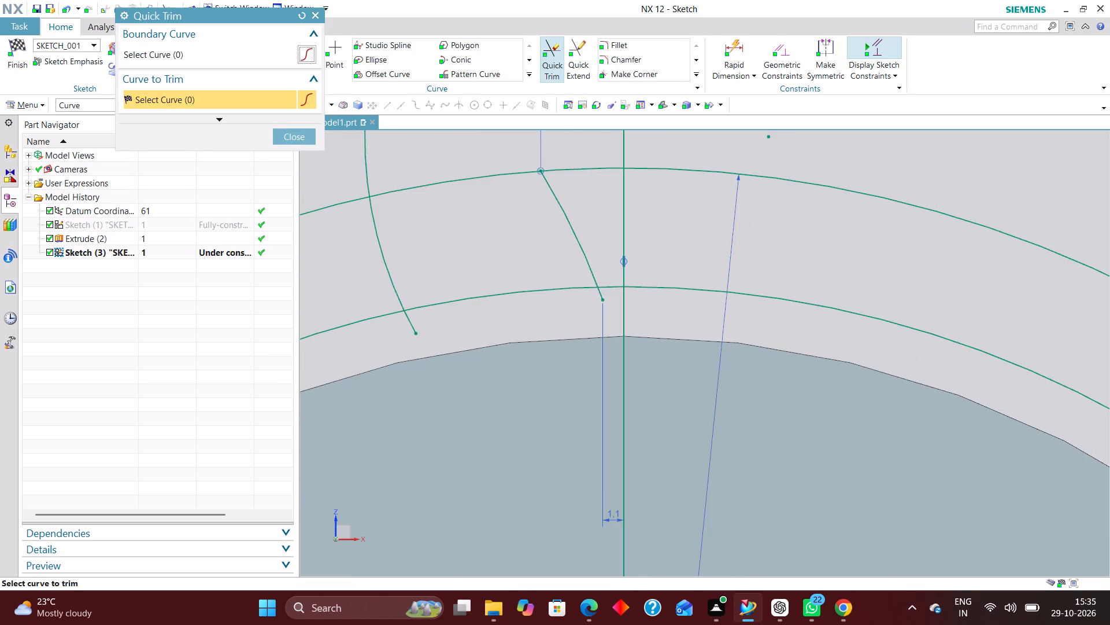
pyautogui.click(604, 295)
pyautogui.click(304, 137)
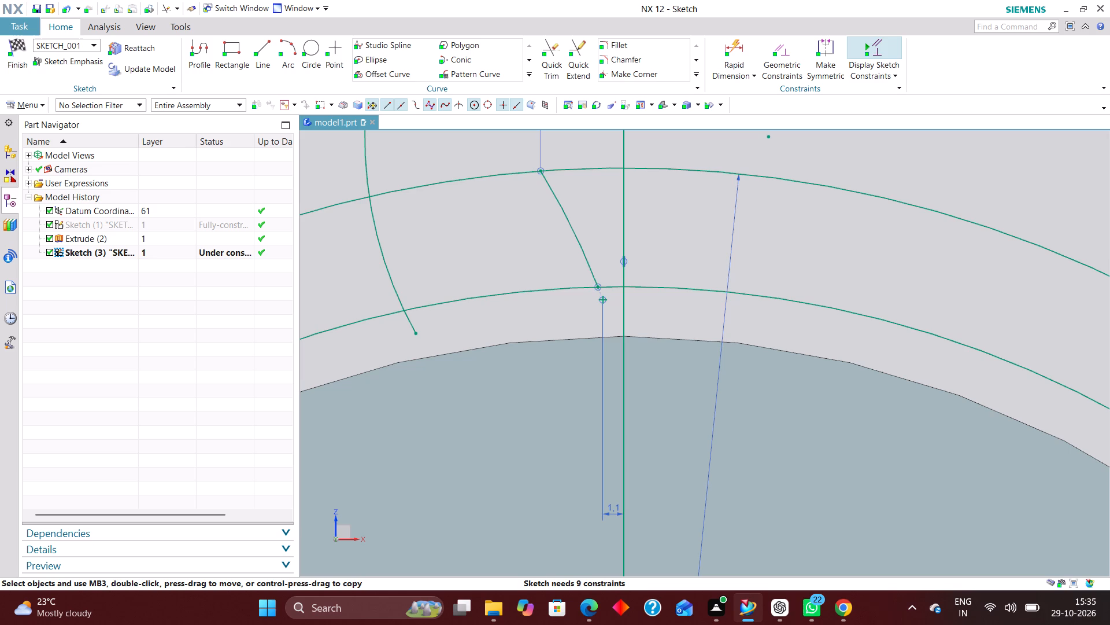
# Delete the leftover lower arc endpoint together with its horizontal dimension to the vertical centre line.
pyautogui.moveTo(604, 301); pyautogui.dragTo(557, 304, button='right')
pyautogui.moveTo(605, 300); pyautogui.dragTo(528, 307, button='right')
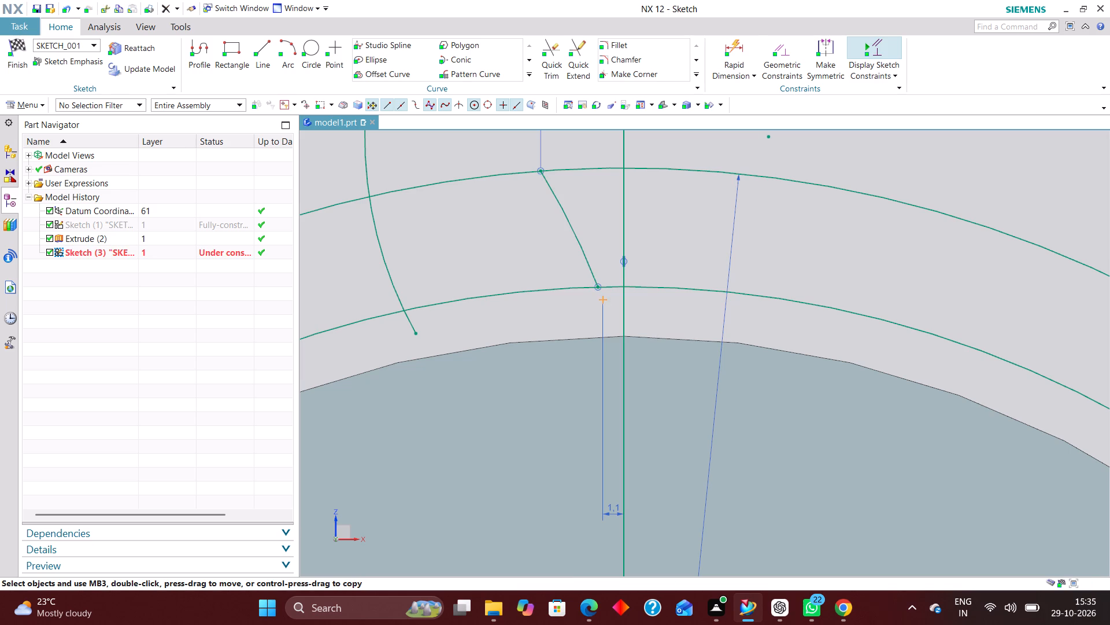
# Dimension the horizontal distance from the flank arc's lower endpoint on the inner circle to the vertical centre line as 2.25/2.
pyautogui.click(732, 46)
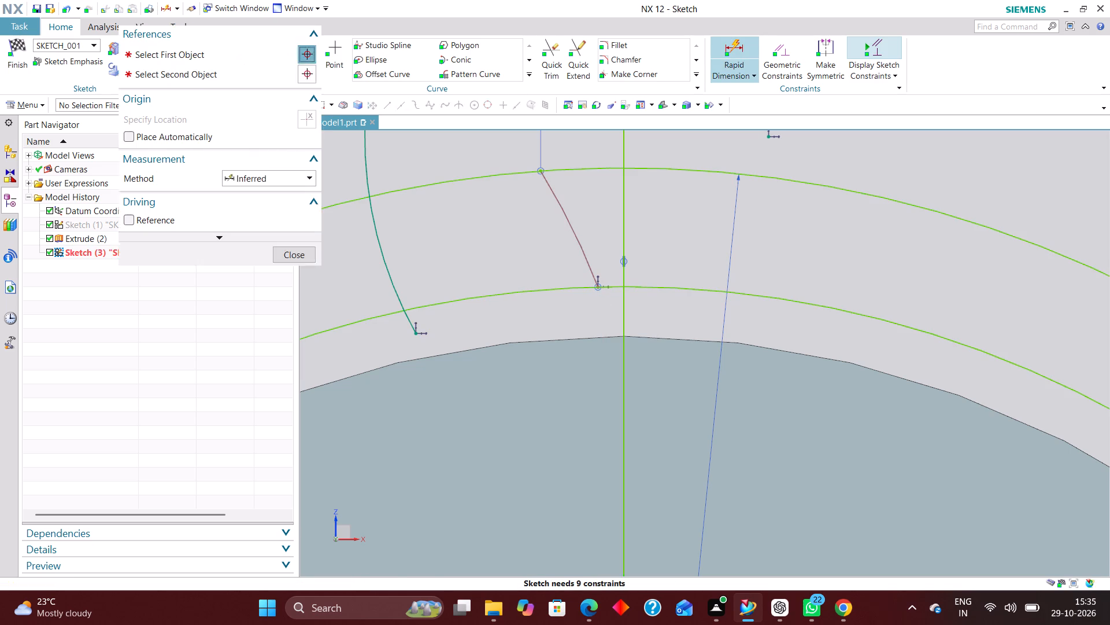
pyautogui.click(598, 285)
pyautogui.click(626, 314)
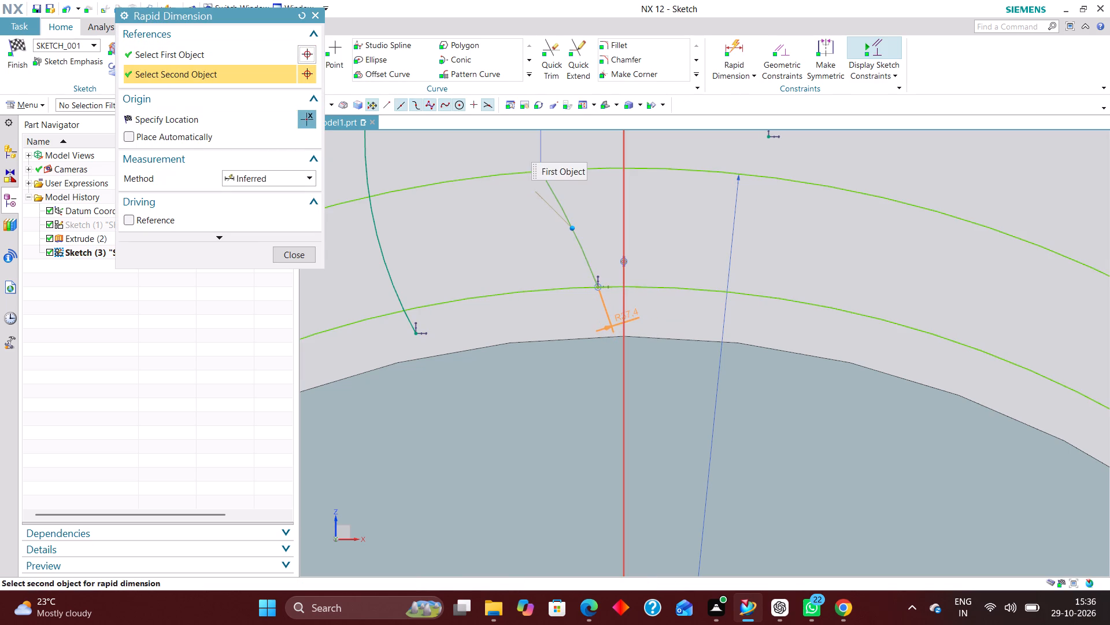
pyautogui.click(609, 447)
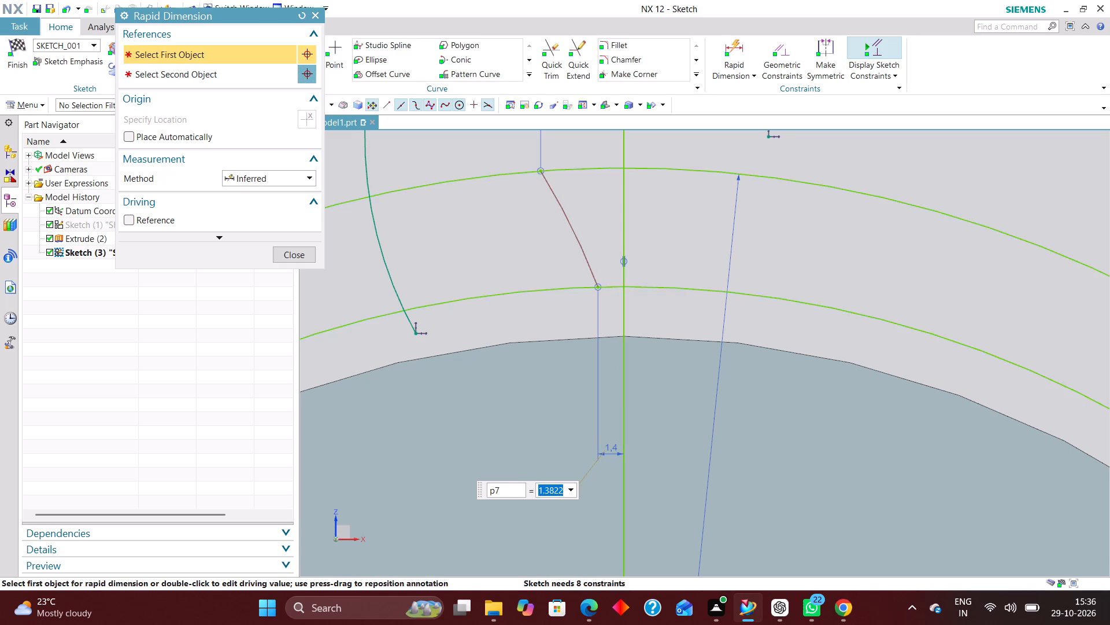
pyautogui.write('2.25')
pyautogui.write('/2')
pyautogui.press('Return')
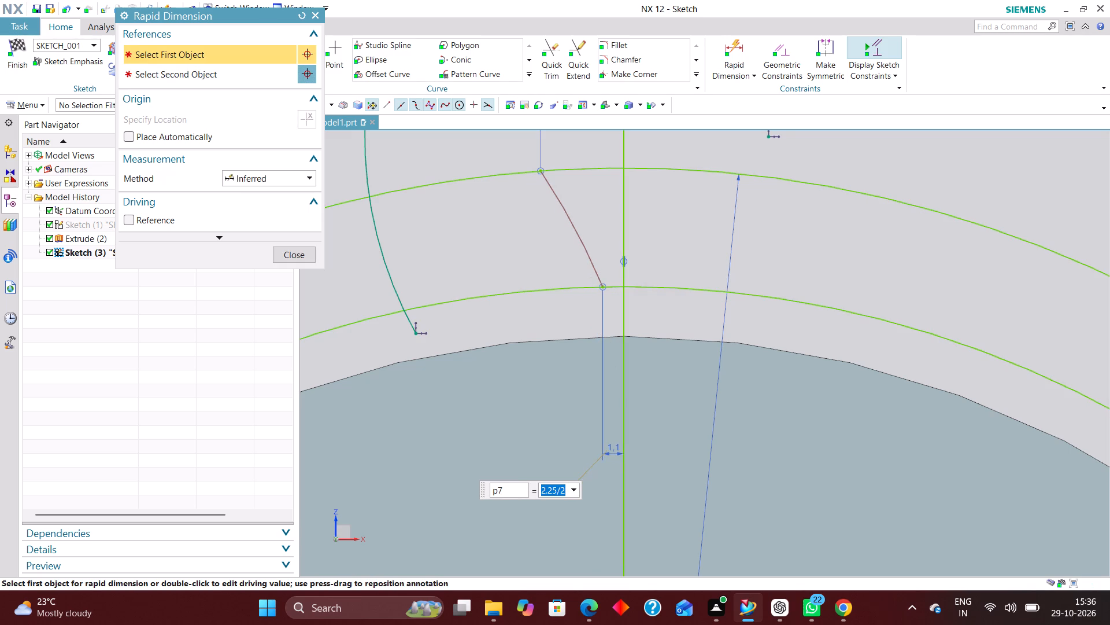
pyautogui.click(296, 252)
# Add a radial dimension of 32 to the right flank arc between the two circles.
pyautogui.scroll(-3, 526, 293)
pyautogui.scroll(2, 502, 292)
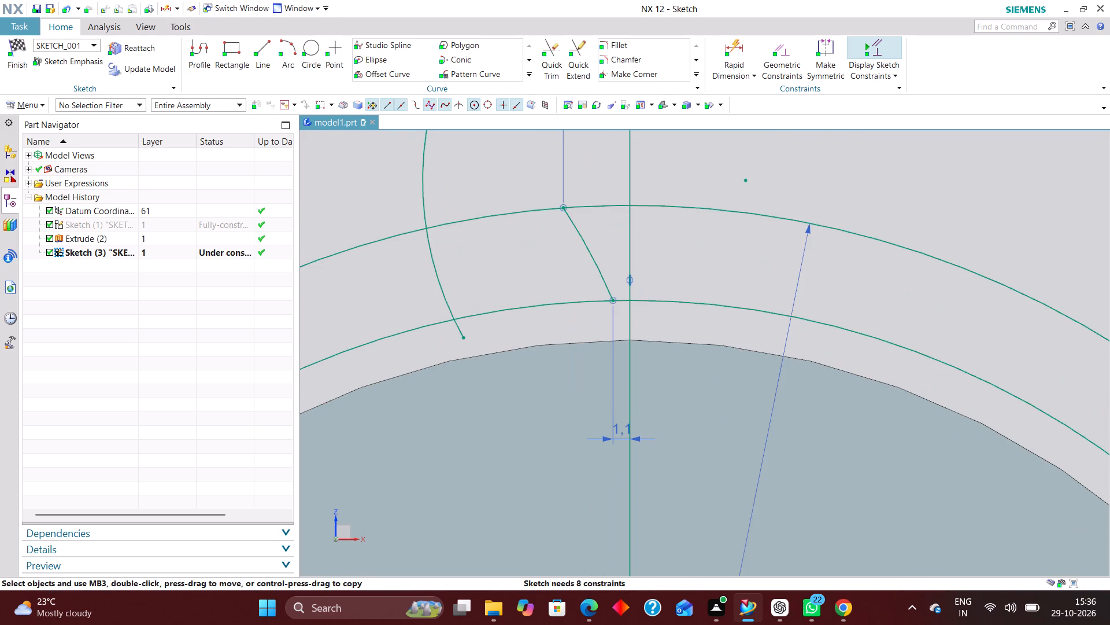
pyautogui.click(735, 45)
pyautogui.click(293, 182)
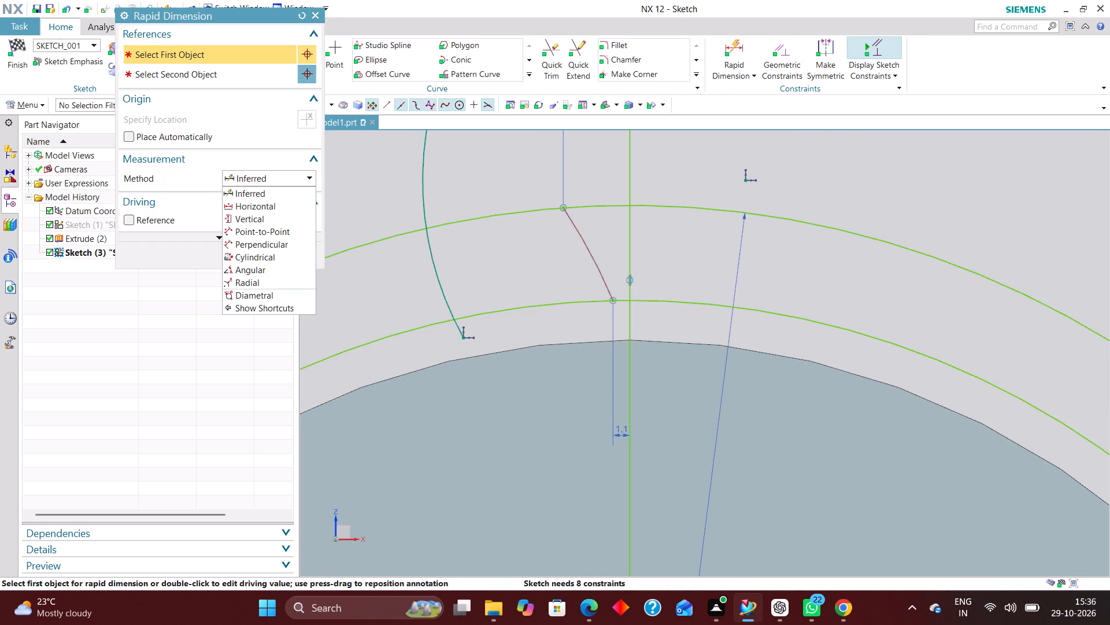
pyautogui.click(288, 282)
pyautogui.click(592, 256)
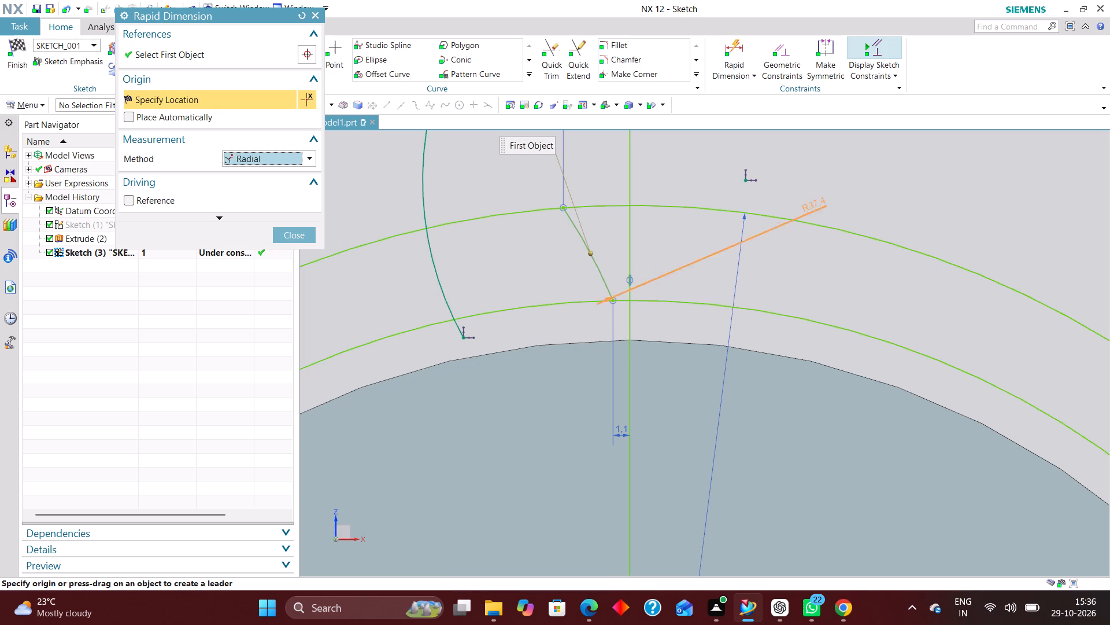
pyautogui.click(839, 146)
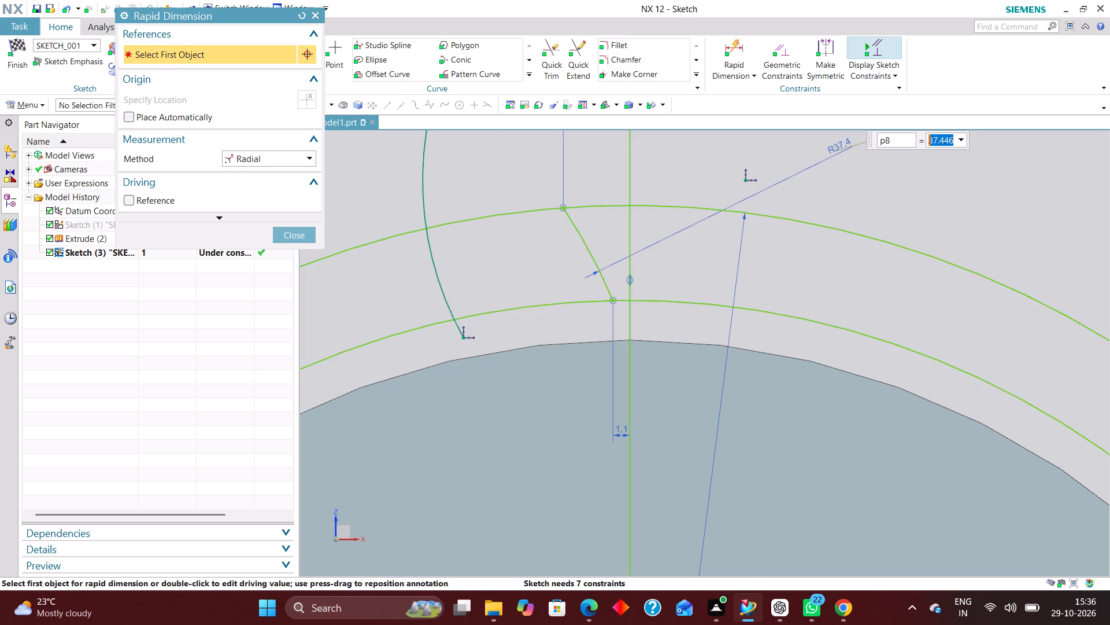
pyautogui.write('32')
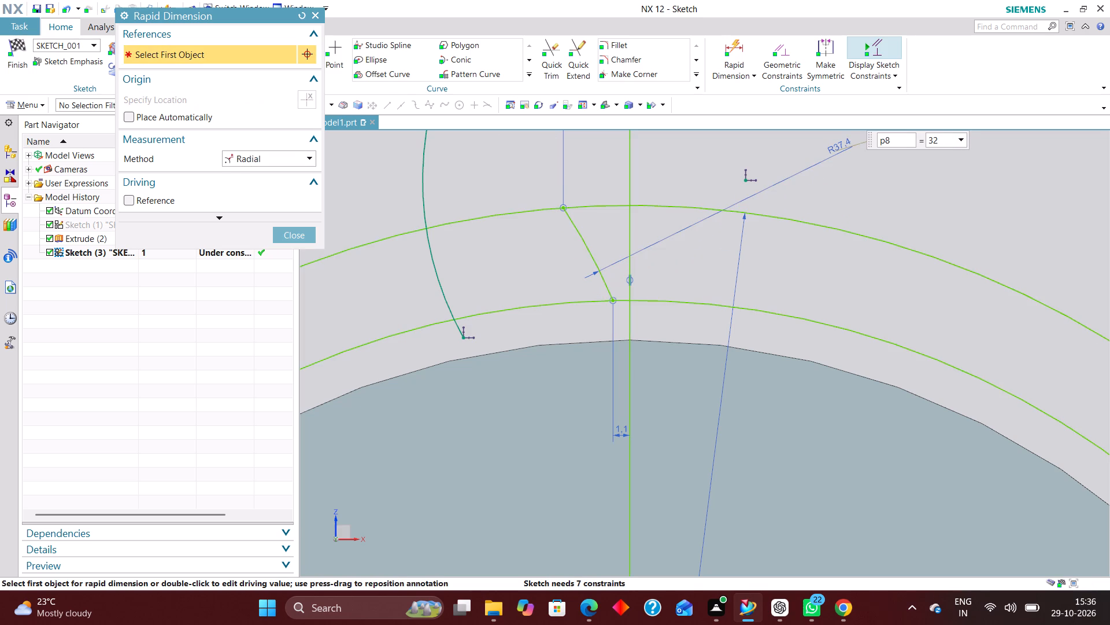
pyautogui.press('Return')
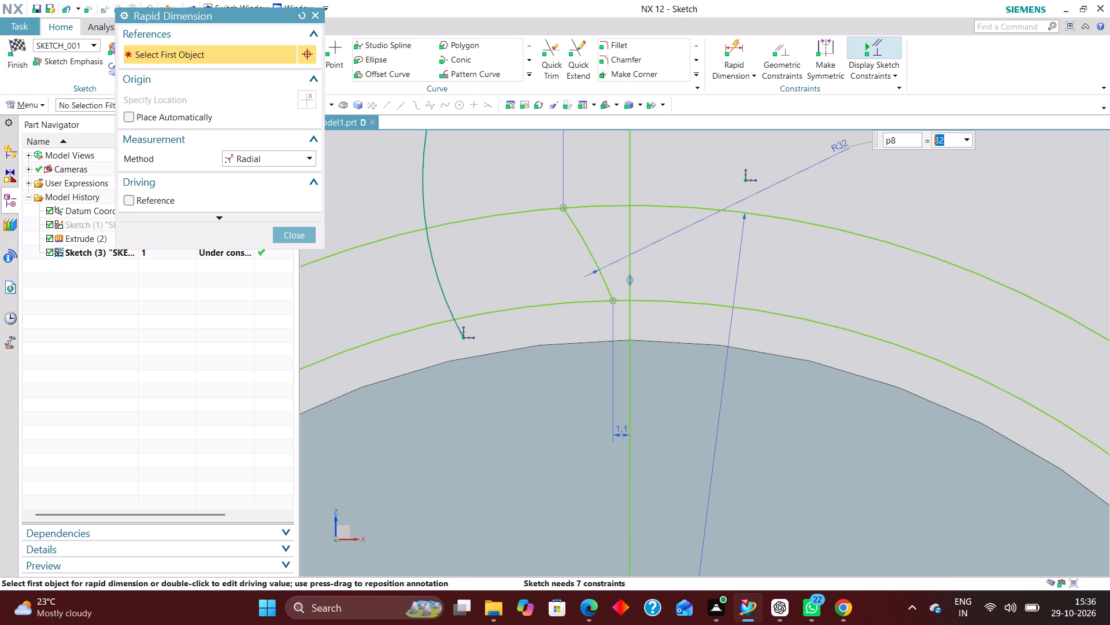
pyautogui.click(304, 234)
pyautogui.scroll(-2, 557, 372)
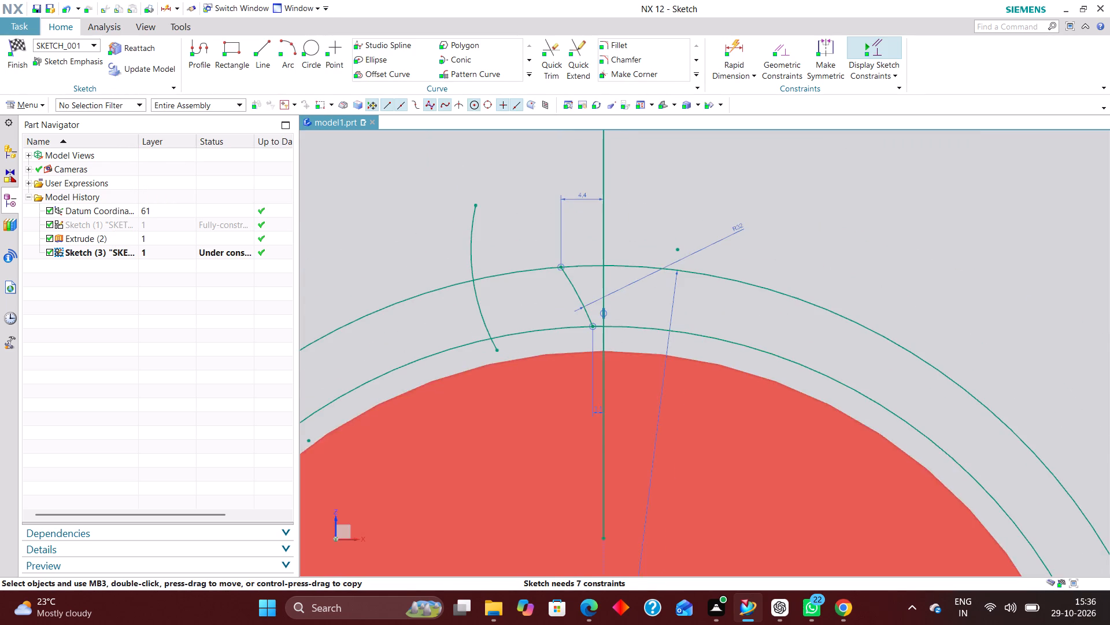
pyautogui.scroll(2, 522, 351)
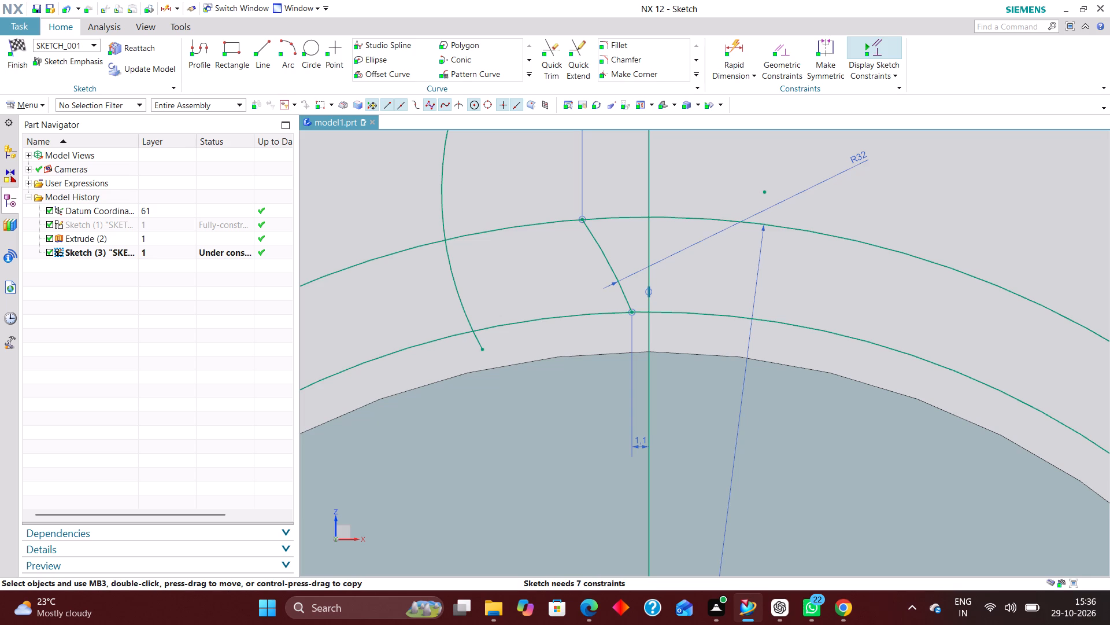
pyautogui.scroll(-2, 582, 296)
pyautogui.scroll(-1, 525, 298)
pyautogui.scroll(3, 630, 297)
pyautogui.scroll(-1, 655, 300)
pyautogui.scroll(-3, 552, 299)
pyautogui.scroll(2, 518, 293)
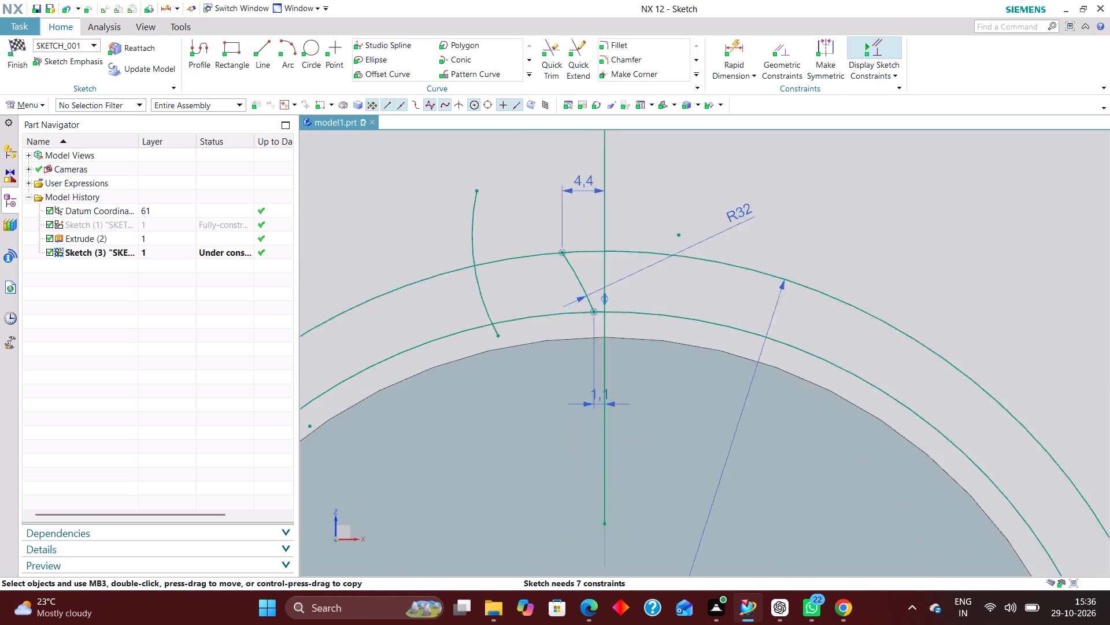
# Reposition both endpoints of the left flank arc so it crosses both circles closer to the right flank arc, curving the opposite way.
pyautogui.scroll(1, 518, 294)
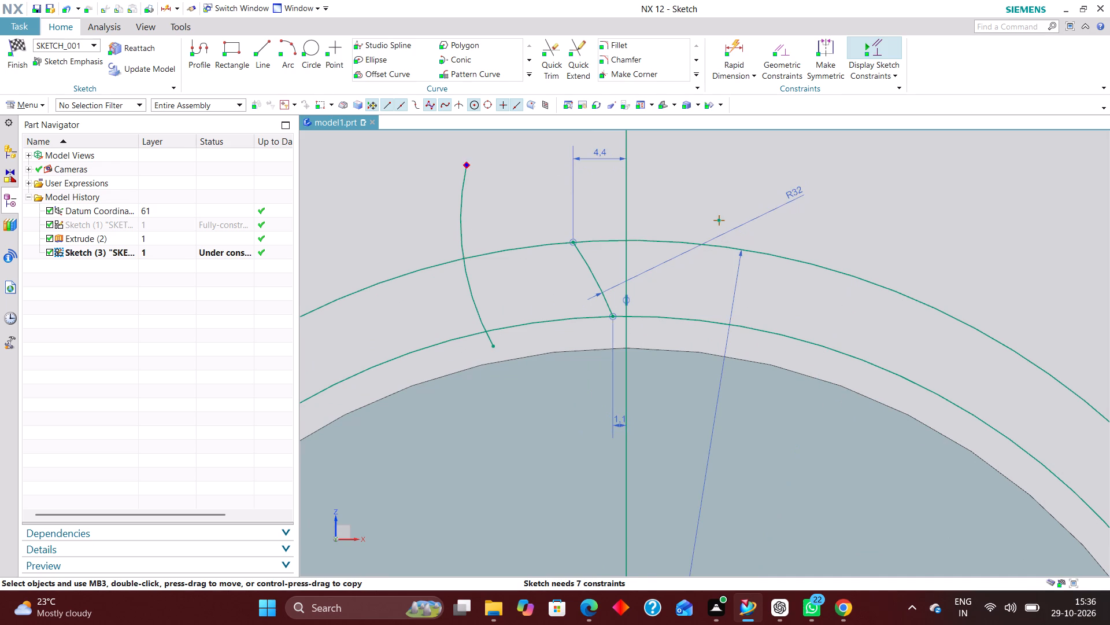
pyautogui.moveTo(467, 162); pyautogui.dragTo(516, 231)
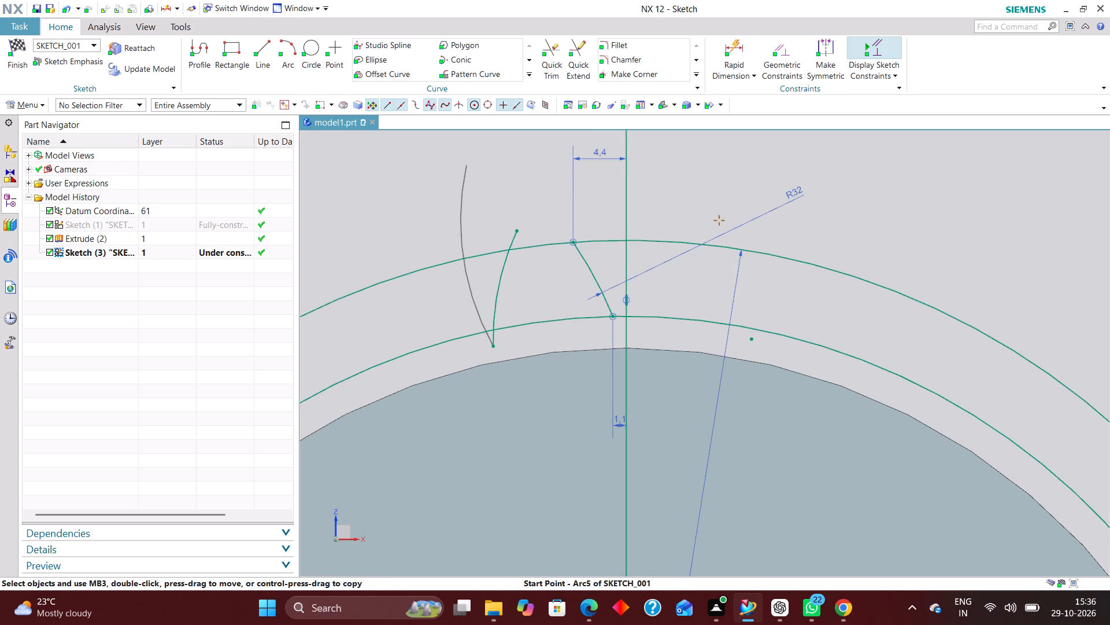
pyautogui.moveTo(516, 231); pyautogui.dragTo(508, 231)
pyautogui.scroll(2, 501, 347)
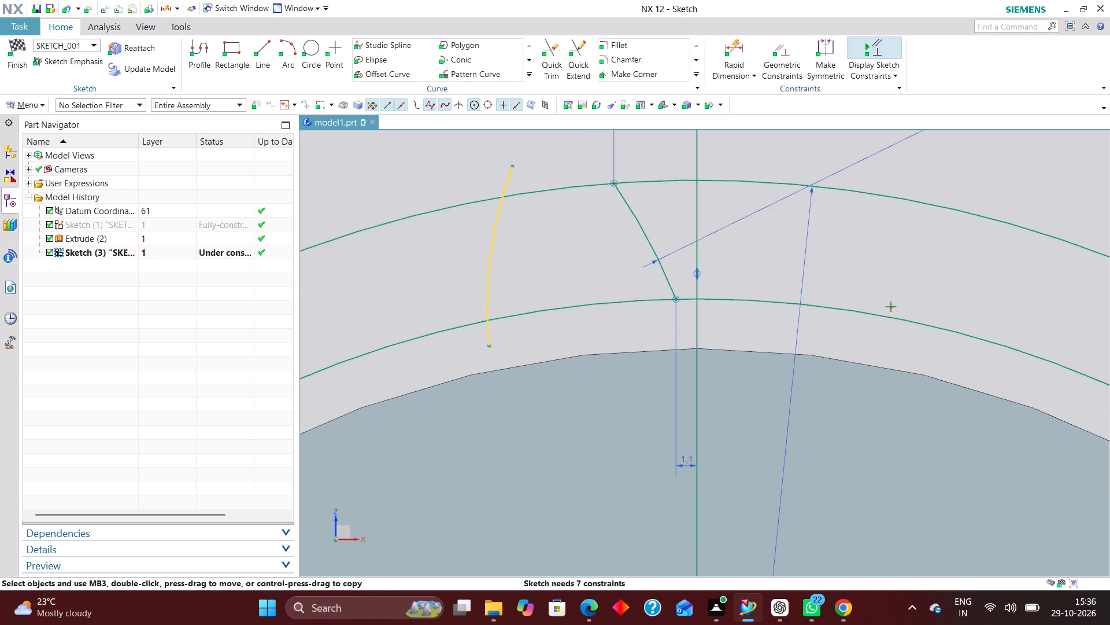
pyautogui.moveTo(489, 347); pyautogui.dragTo(501, 346)
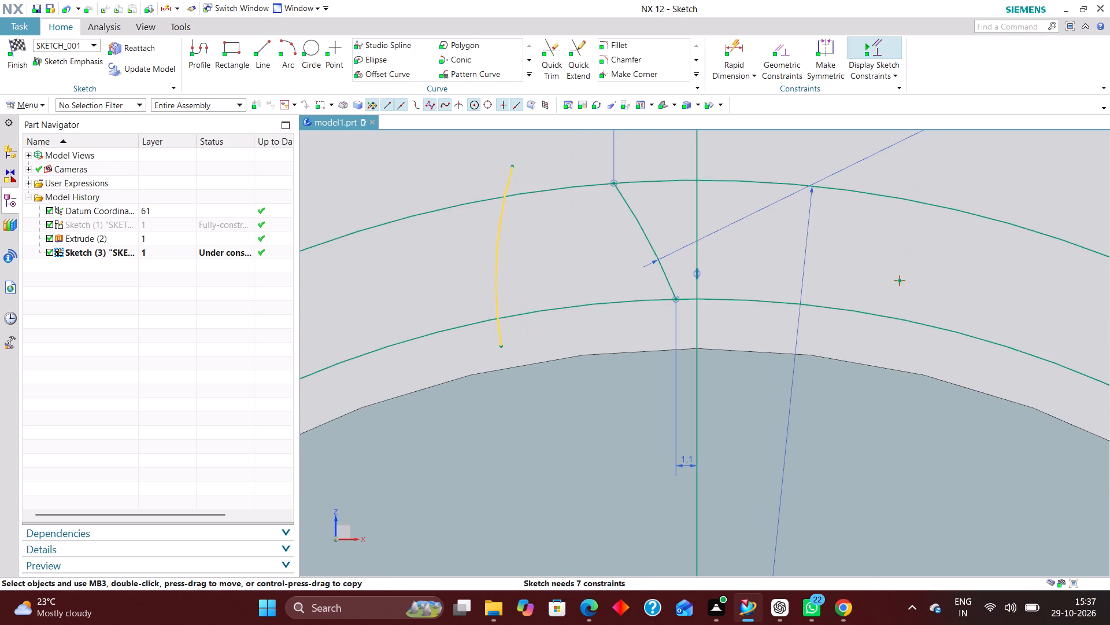
pyautogui.moveTo(512, 167); pyautogui.dragTo(575, 168)
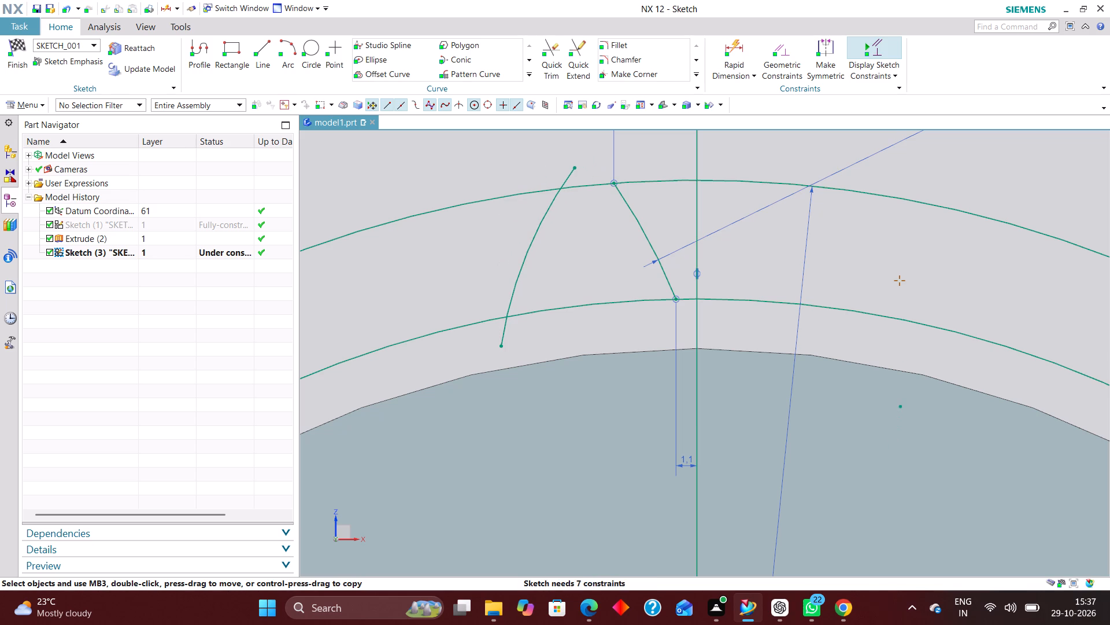
pyautogui.moveTo(501, 349); pyautogui.dragTo(557, 332)
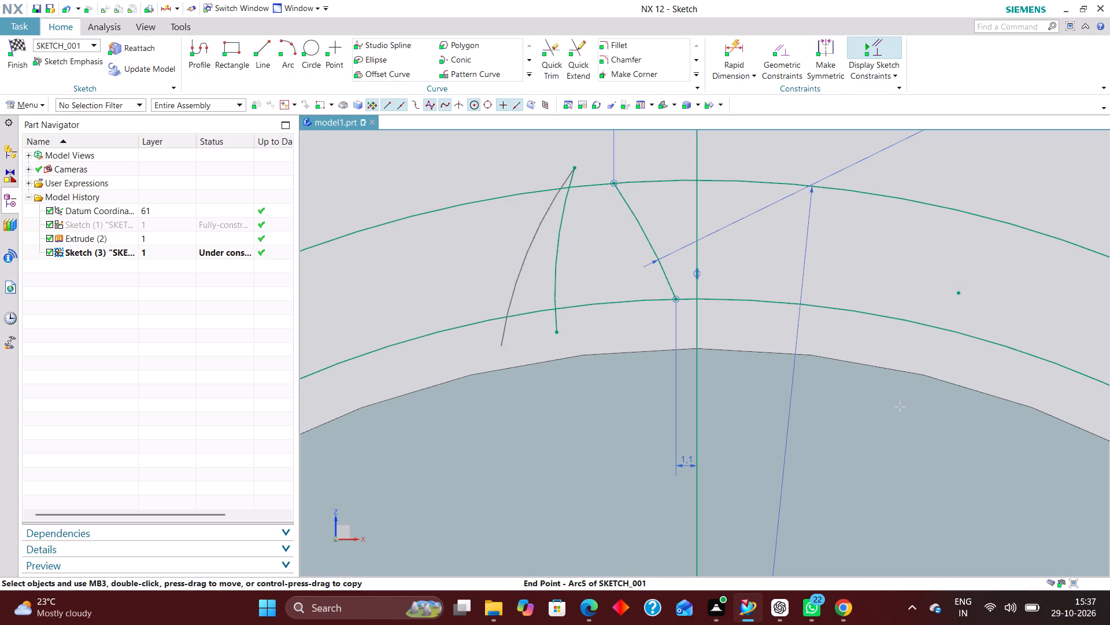
pyautogui.moveTo(557, 332); pyautogui.dragTo(557, 333)
pyautogui.moveTo(577, 165); pyautogui.dragTo(593, 171)
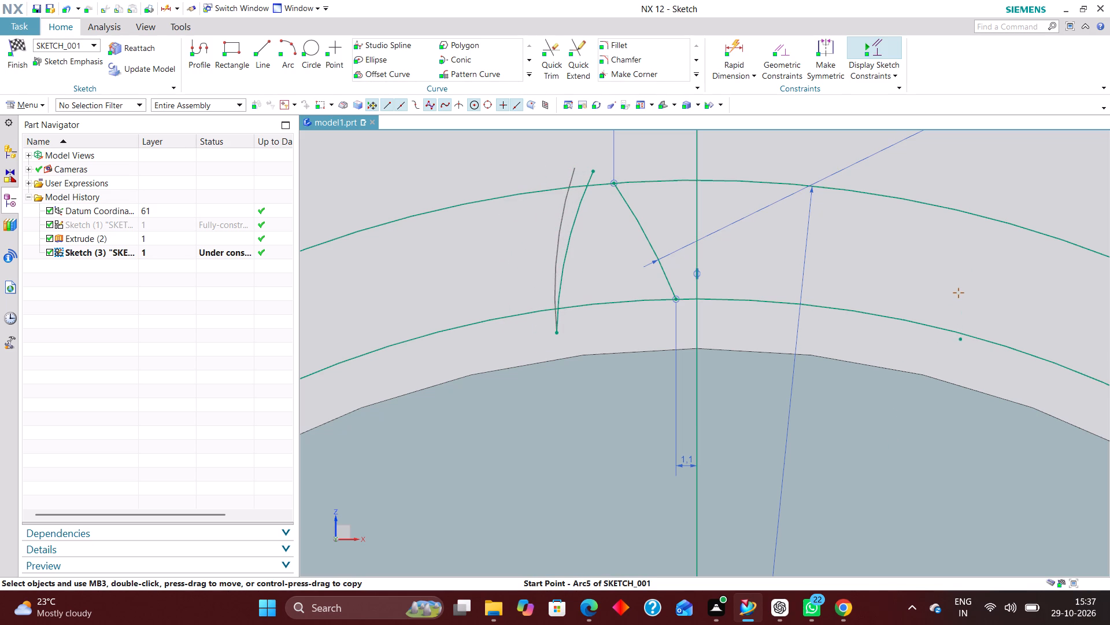
pyautogui.moveTo(593, 171); pyautogui.dragTo(591, 171)
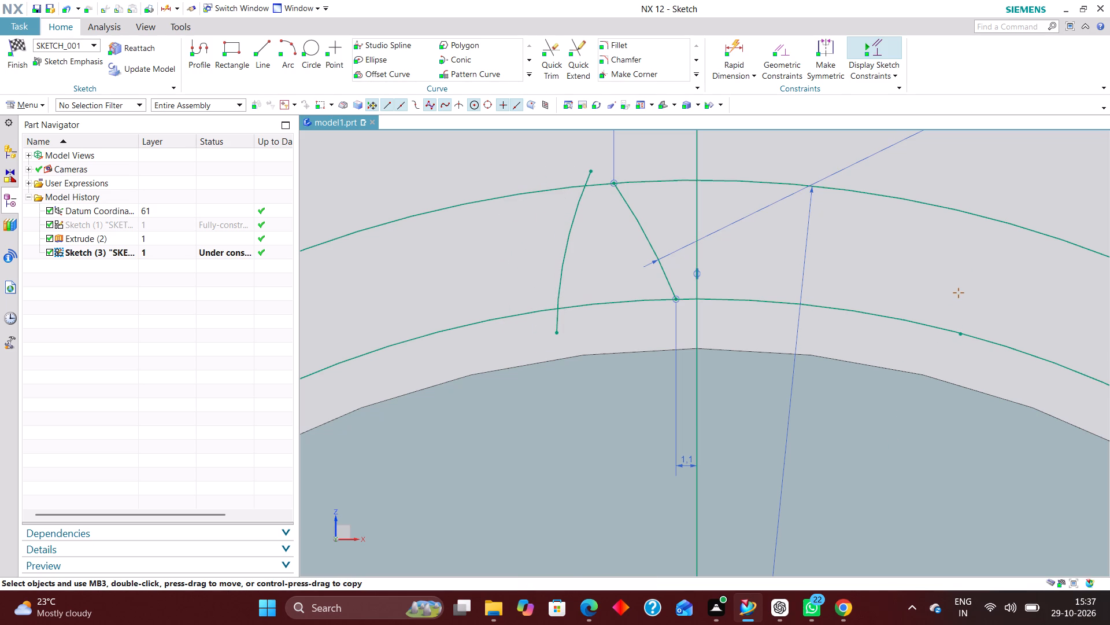
pyautogui.moveTo(557, 339); pyautogui.dragTo(556, 333)
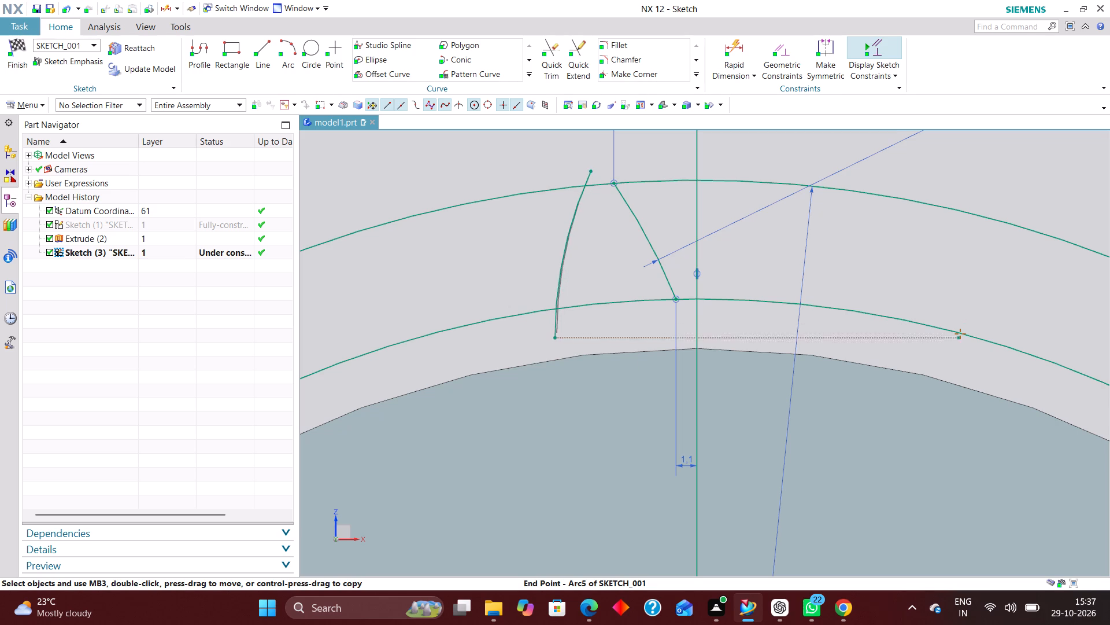
pyautogui.moveTo(556, 333); pyautogui.dragTo(558, 333)
# Apply an Equal Radius constraint between the right flank arc and the left flank arc.
pyautogui.click(785, 48)
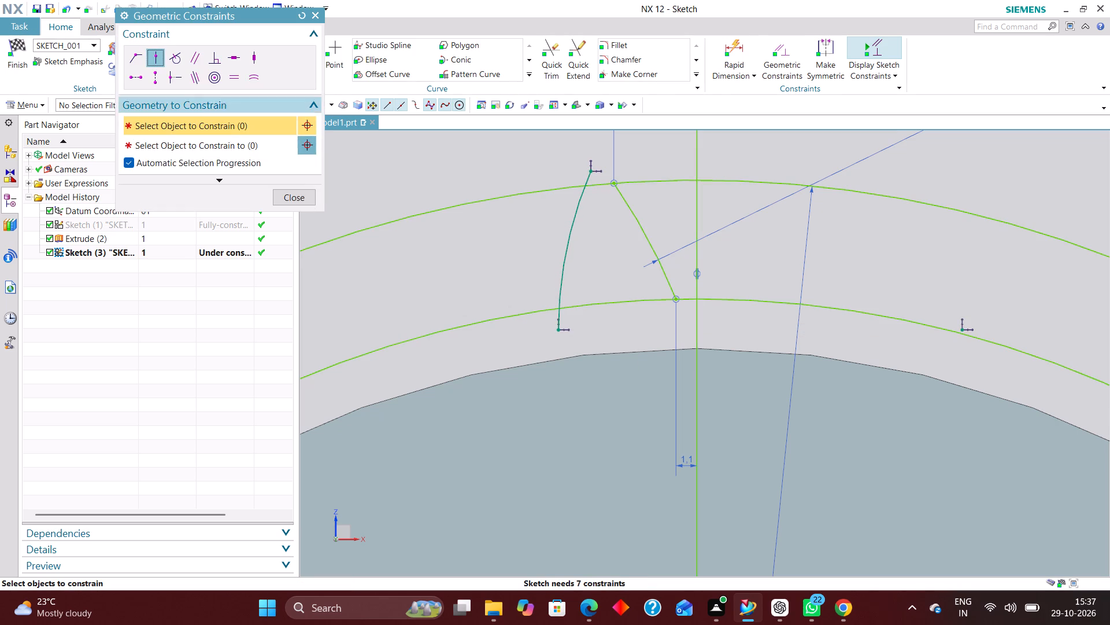
pyautogui.click(251, 75)
pyautogui.click(639, 225)
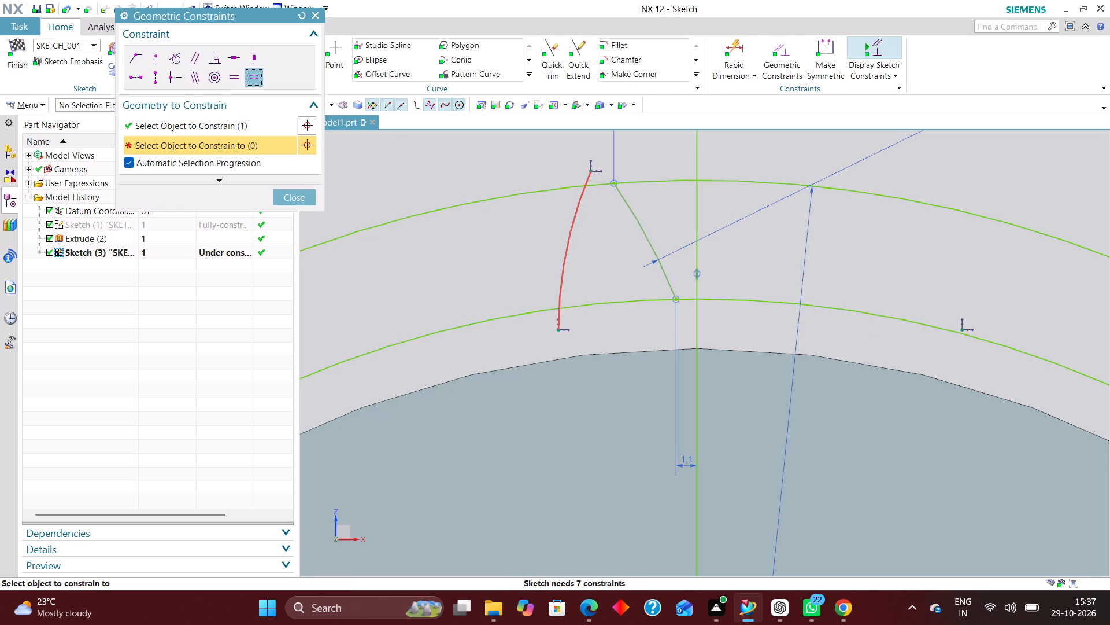
pyautogui.click(565, 253)
pyautogui.scroll(-4, 573, 267)
pyautogui.scroll(3, 568, 269)
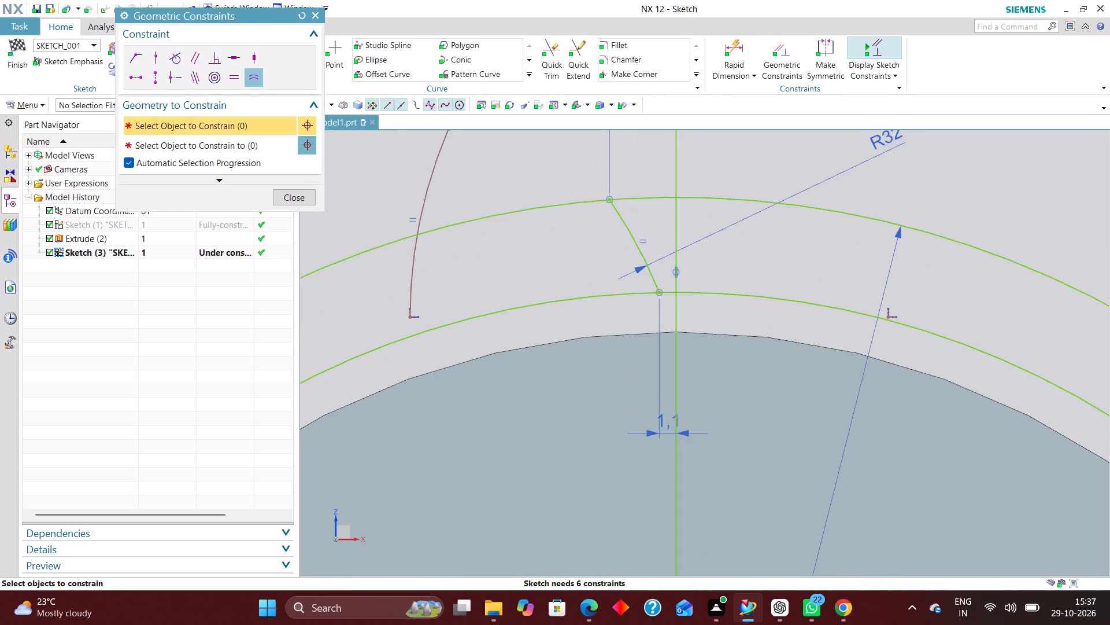
pyautogui.scroll(-2, 547, 273)
pyautogui.click(295, 200)
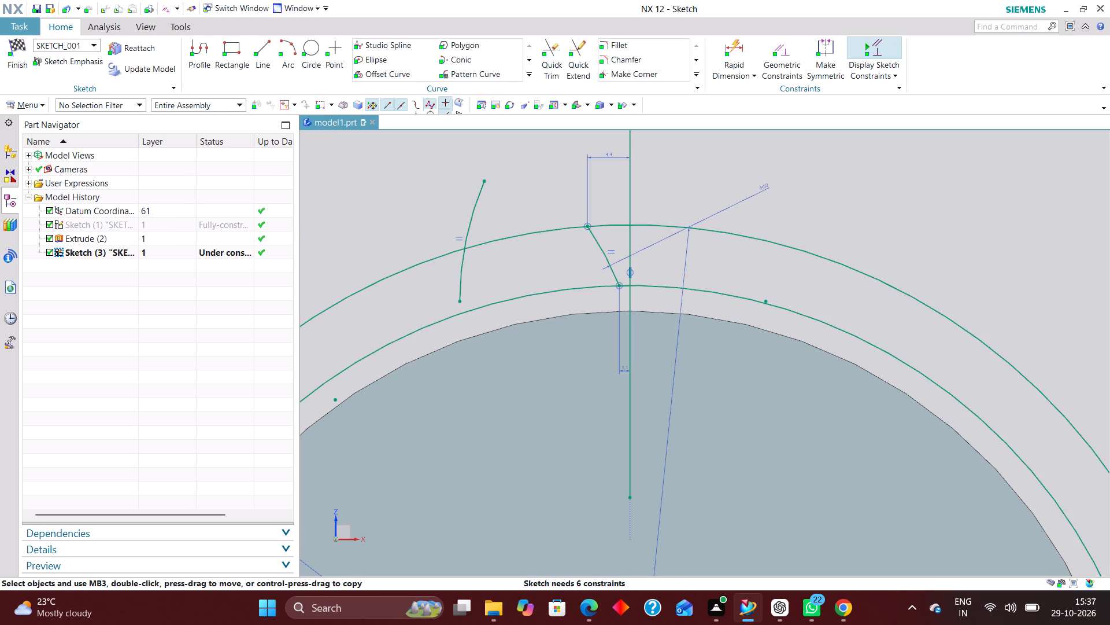
# Move the whole left flank arc closer to the right flank arc.
pyautogui.moveTo(462, 264); pyautogui.dragTo(536, 295)
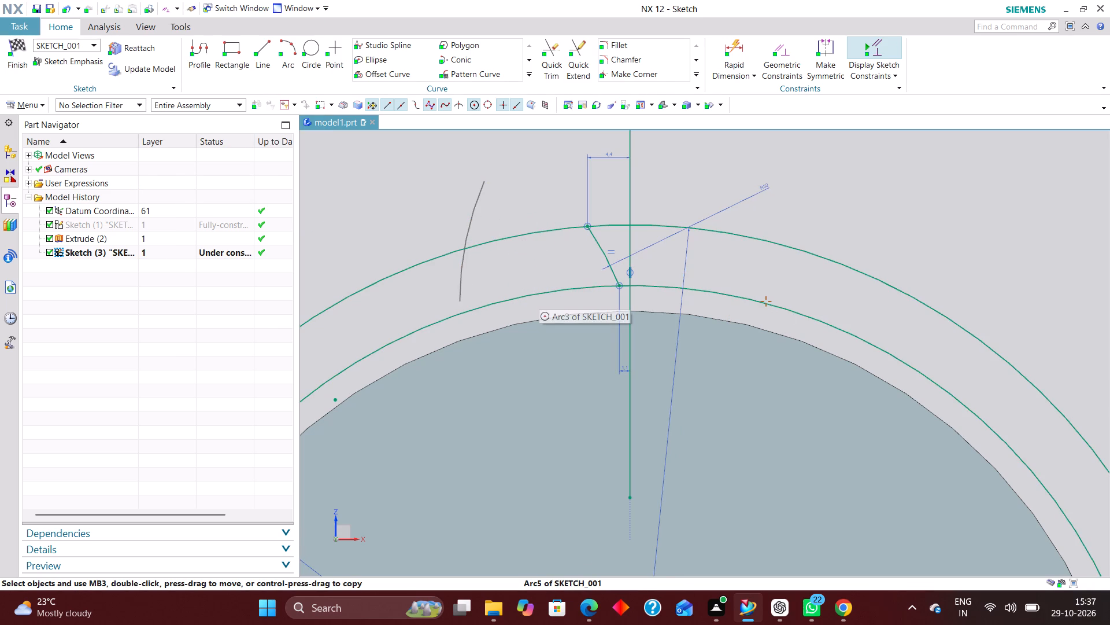
pyautogui.moveTo(536, 295); pyautogui.dragTo(538, 284)
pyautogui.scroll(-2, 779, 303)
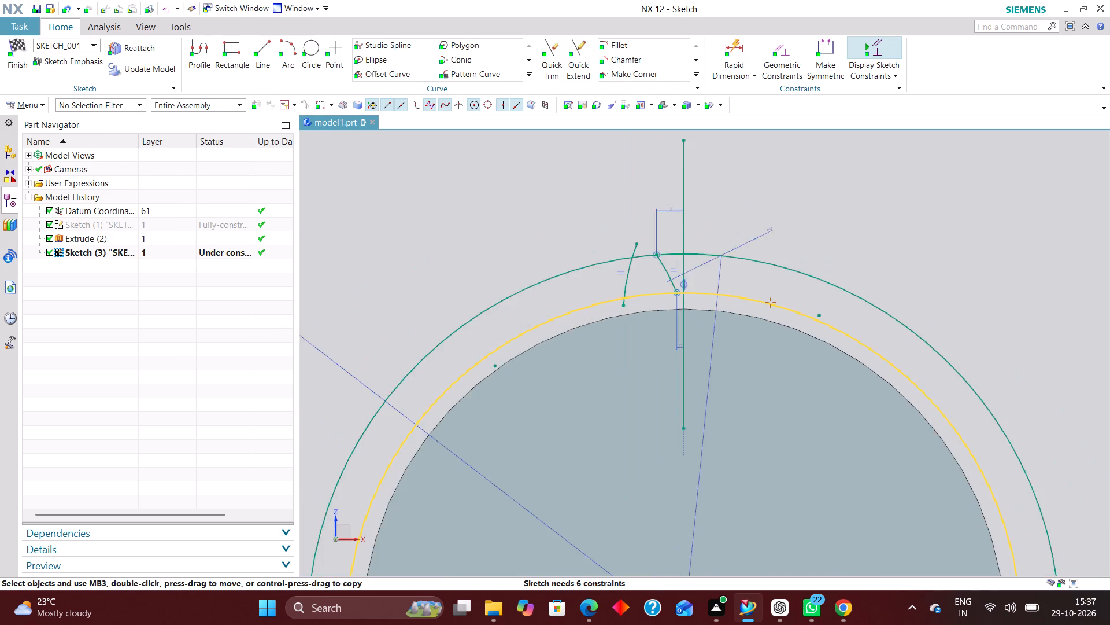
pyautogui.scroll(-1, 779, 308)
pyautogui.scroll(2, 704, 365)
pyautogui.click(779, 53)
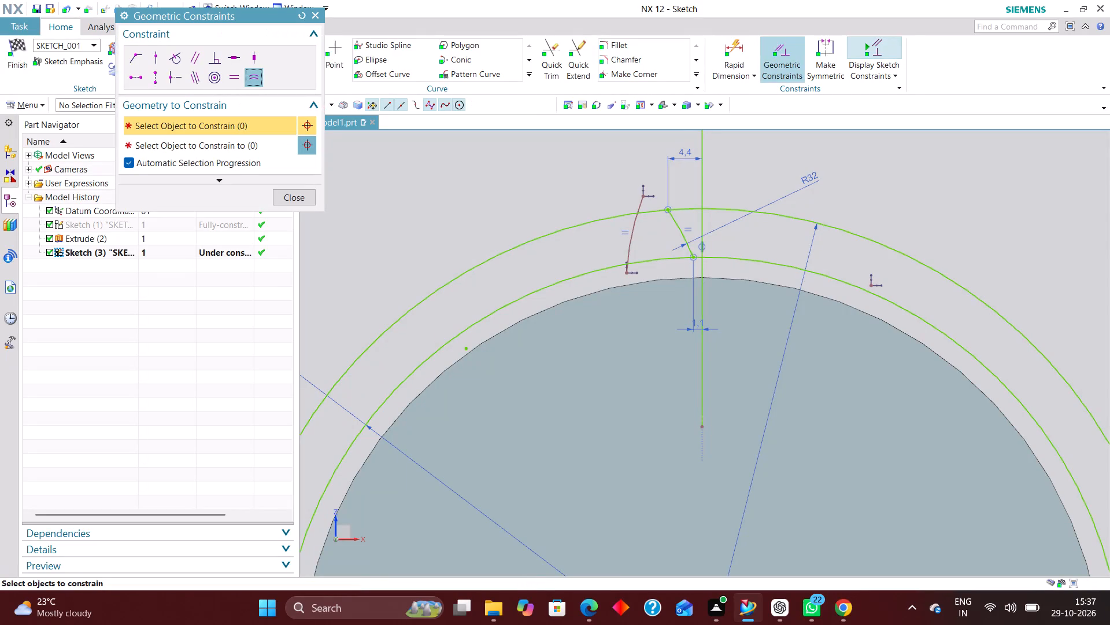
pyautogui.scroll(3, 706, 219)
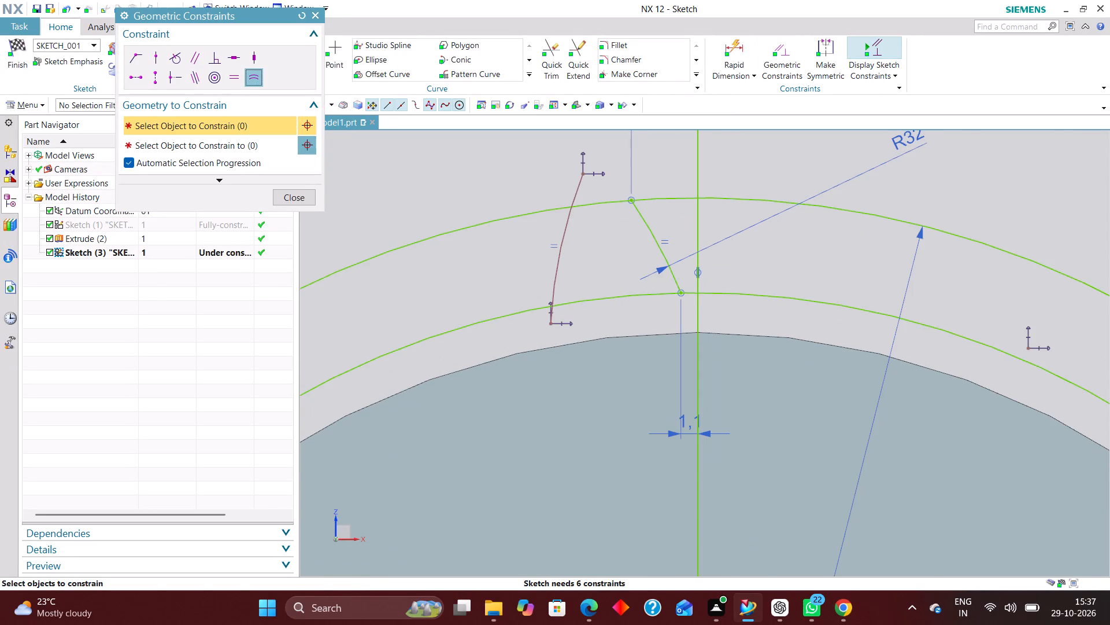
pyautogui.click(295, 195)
# Adjust the left flank arc's endpoints so its upper end lies just outside the outer circle beside the right arc and its lower end inside the inner circle.
pyautogui.moveTo(583, 176); pyautogui.dragTo(594, 183)
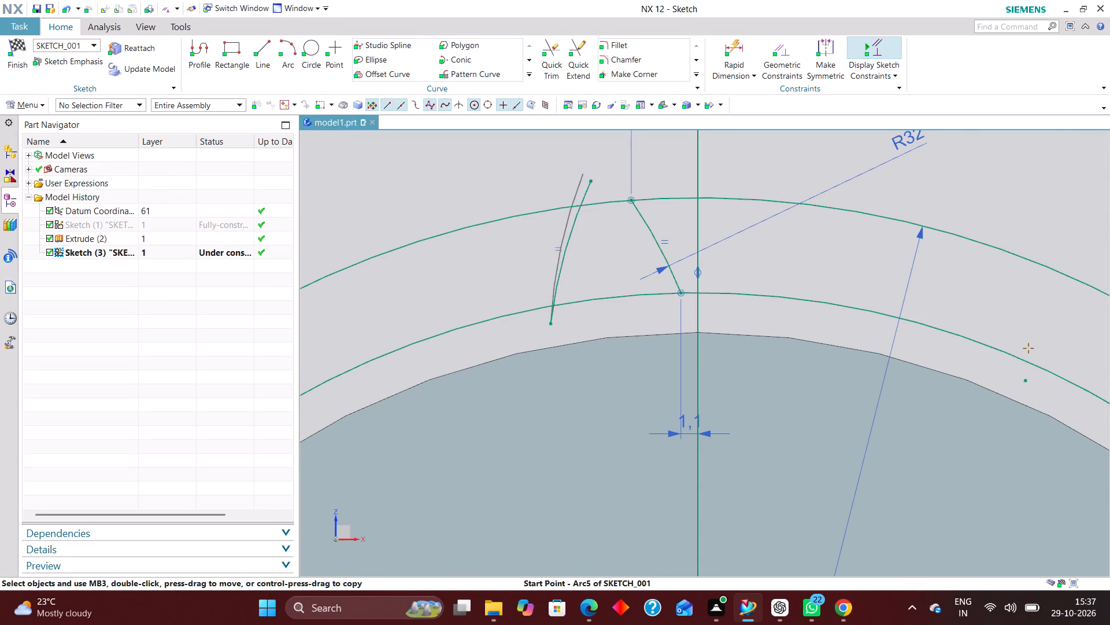
pyautogui.moveTo(594, 183); pyautogui.dragTo(618, 193)
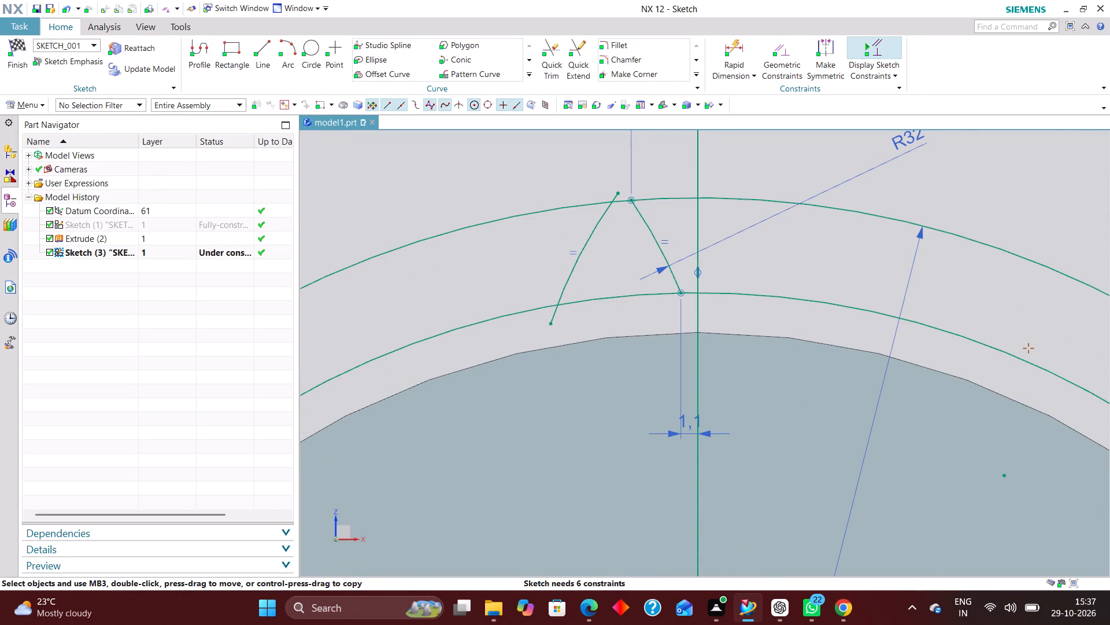
pyautogui.moveTo(553, 326); pyautogui.dragTo(583, 318)
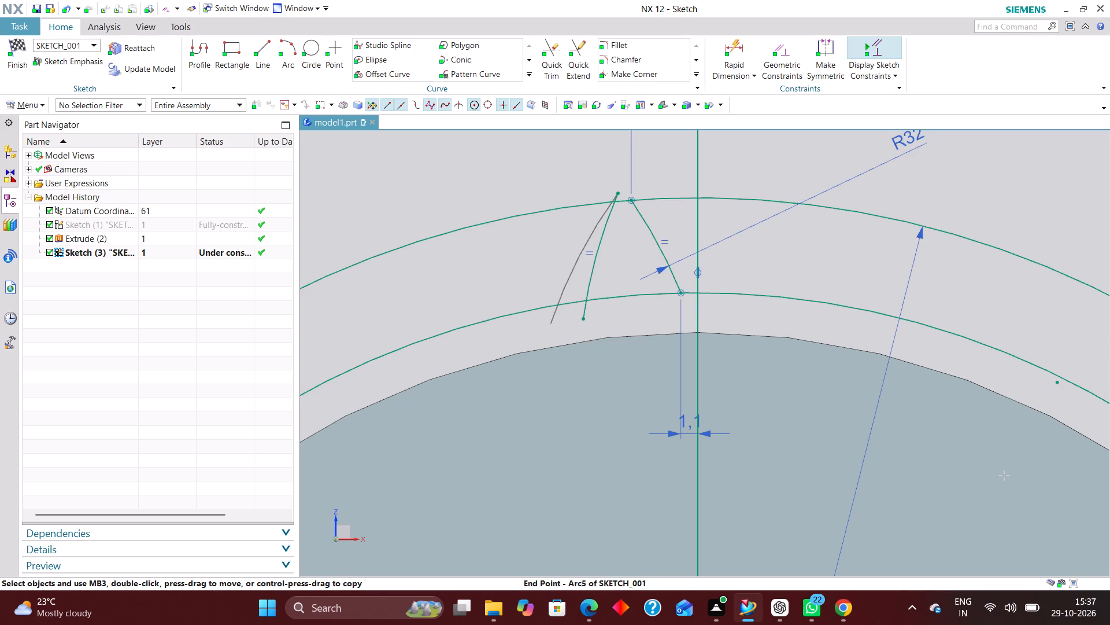
pyautogui.moveTo(583, 318); pyautogui.dragTo(584, 318)
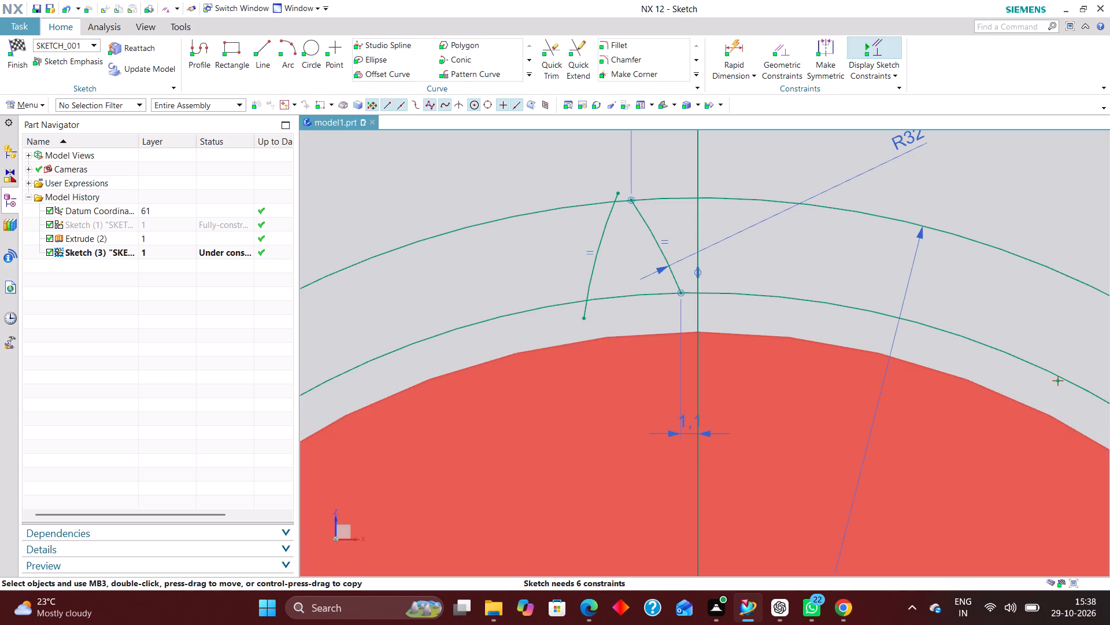
pyautogui.scroll(-3, 608, 415)
pyautogui.scroll(4, 628, 400)
pyautogui.scroll(-2, 627, 407)
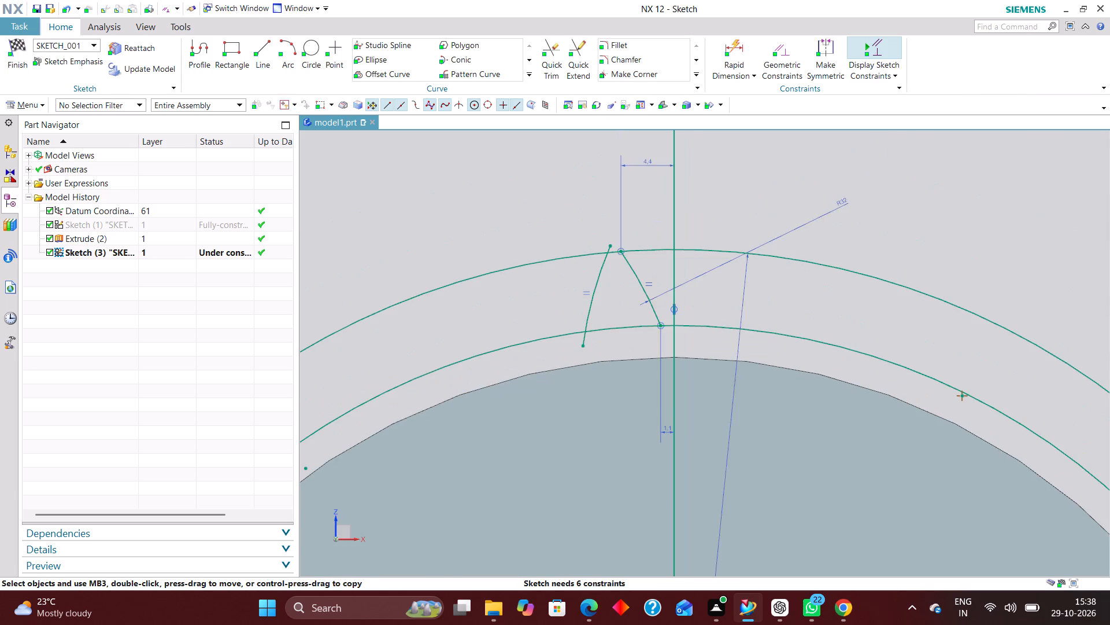
pyautogui.scroll(2, 690, 227)
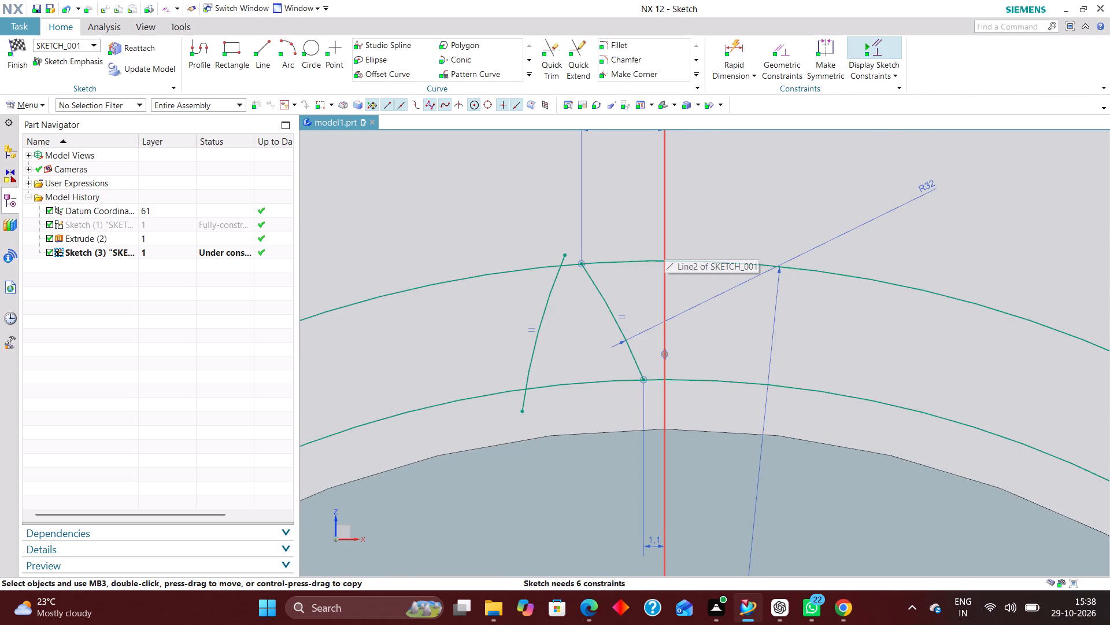
pyautogui.scroll(3, 581, 264)
pyautogui.moveTo(550, 247); pyautogui.dragTo(558, 251)
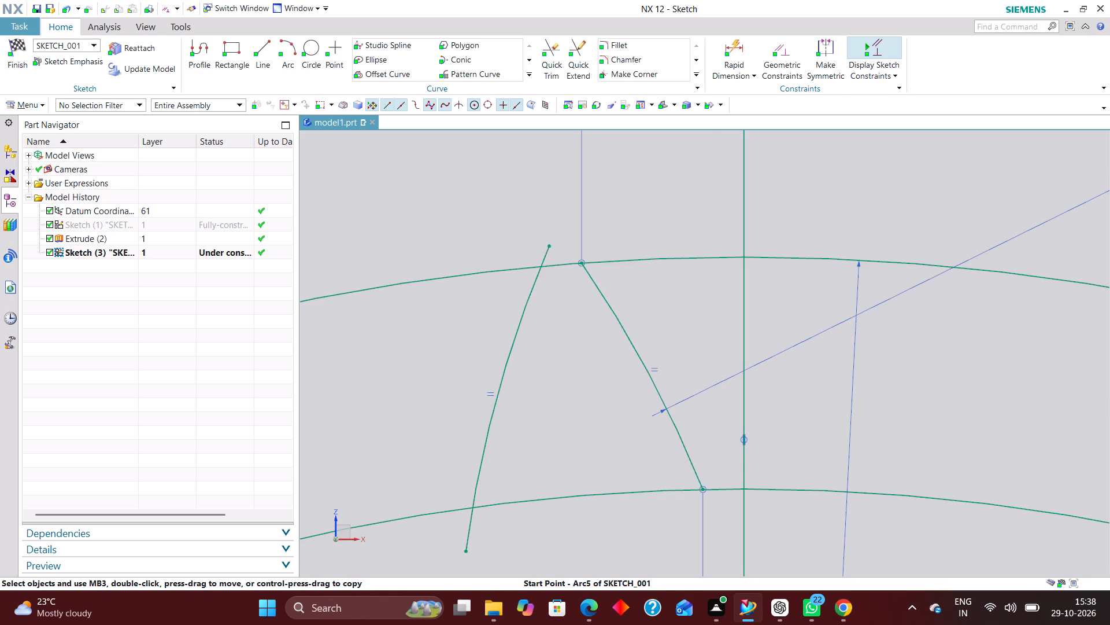
pyautogui.moveTo(558, 251); pyautogui.dragTo(561, 252)
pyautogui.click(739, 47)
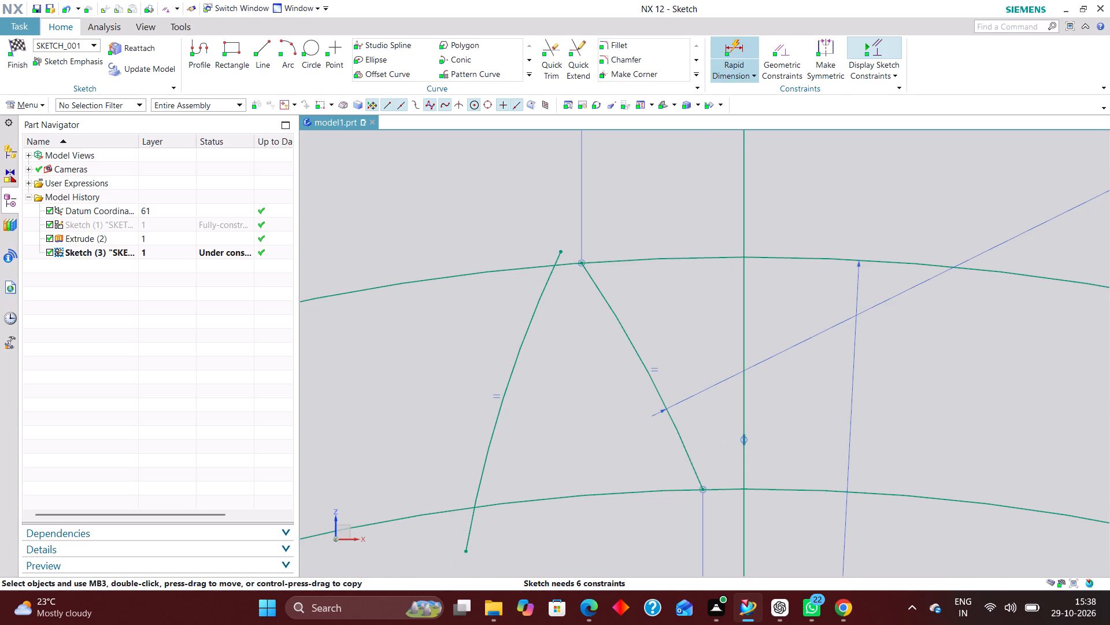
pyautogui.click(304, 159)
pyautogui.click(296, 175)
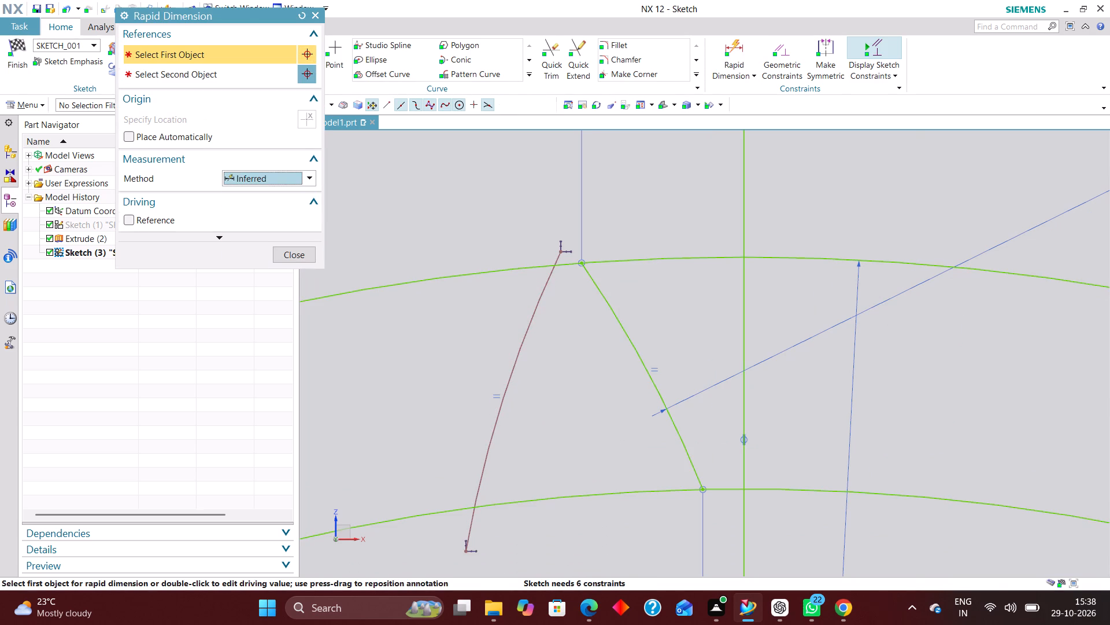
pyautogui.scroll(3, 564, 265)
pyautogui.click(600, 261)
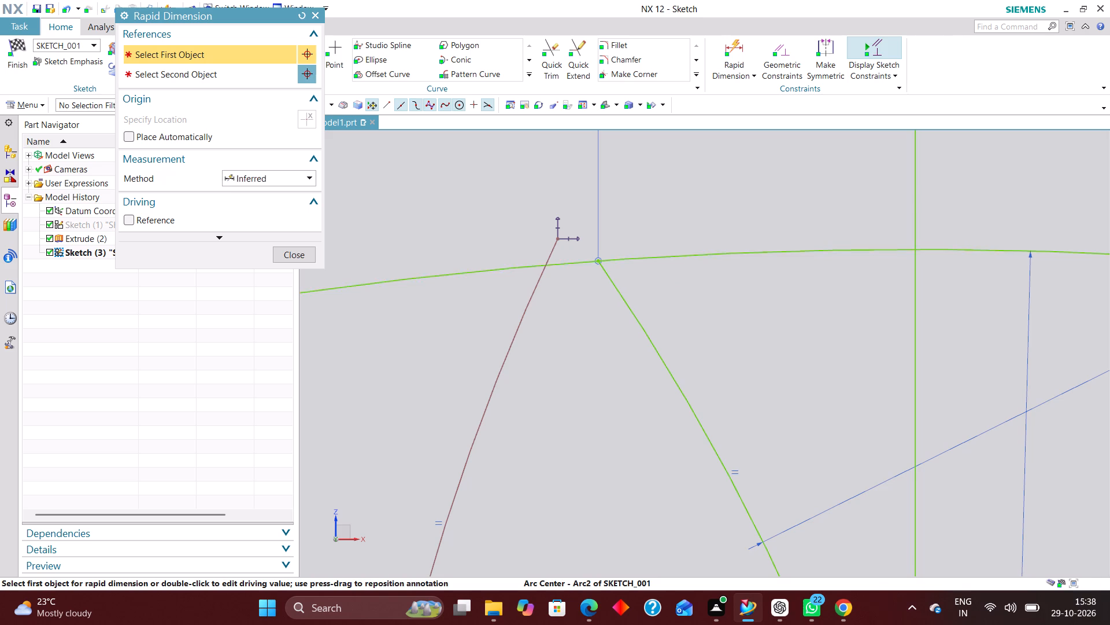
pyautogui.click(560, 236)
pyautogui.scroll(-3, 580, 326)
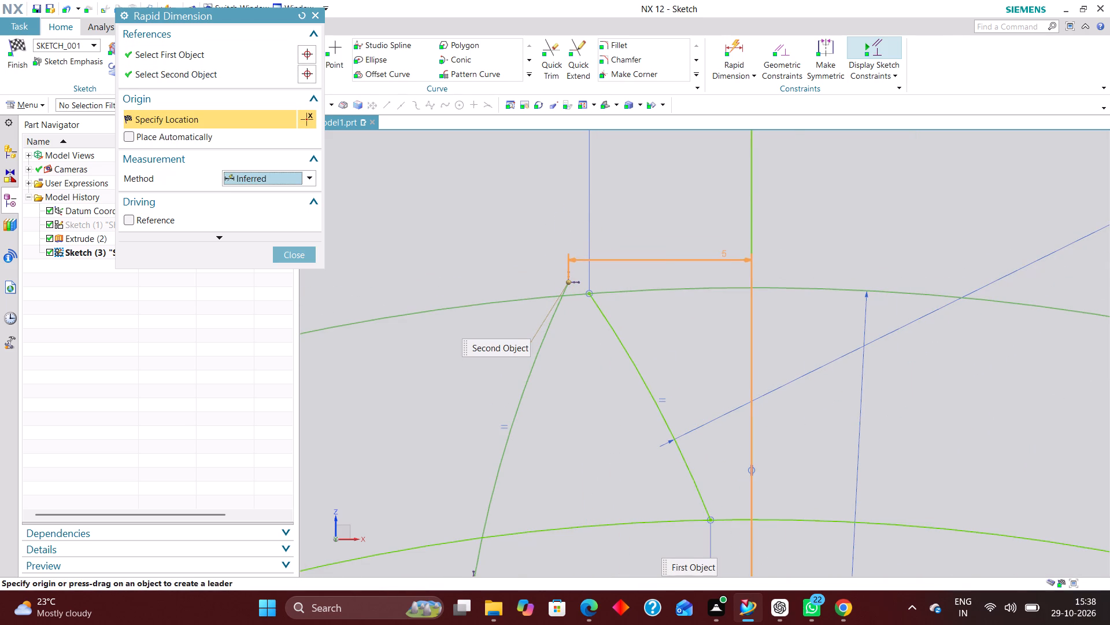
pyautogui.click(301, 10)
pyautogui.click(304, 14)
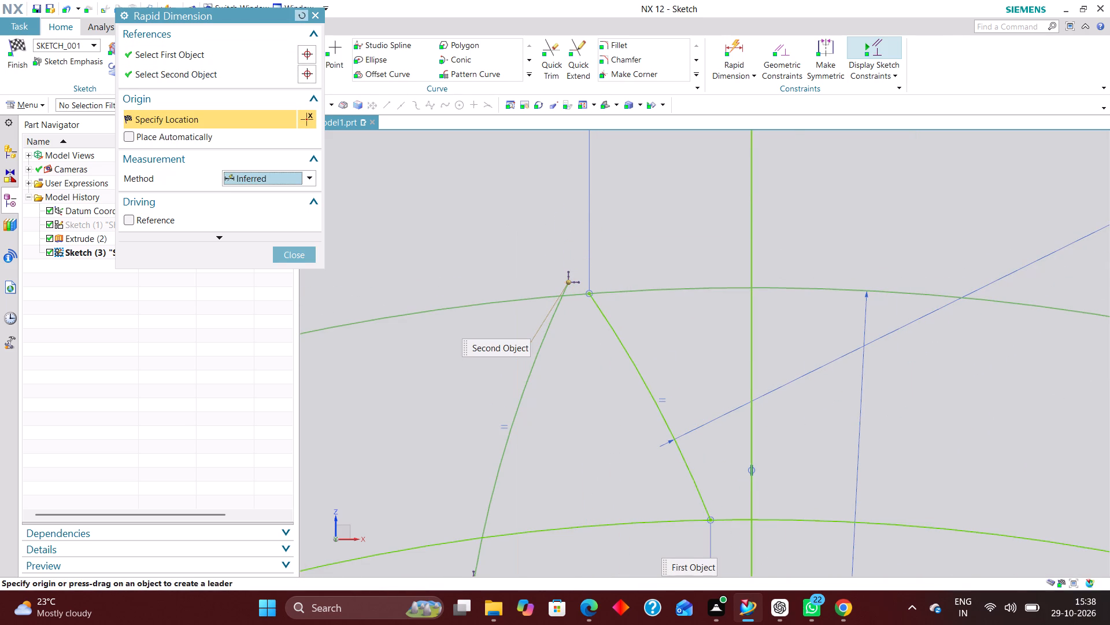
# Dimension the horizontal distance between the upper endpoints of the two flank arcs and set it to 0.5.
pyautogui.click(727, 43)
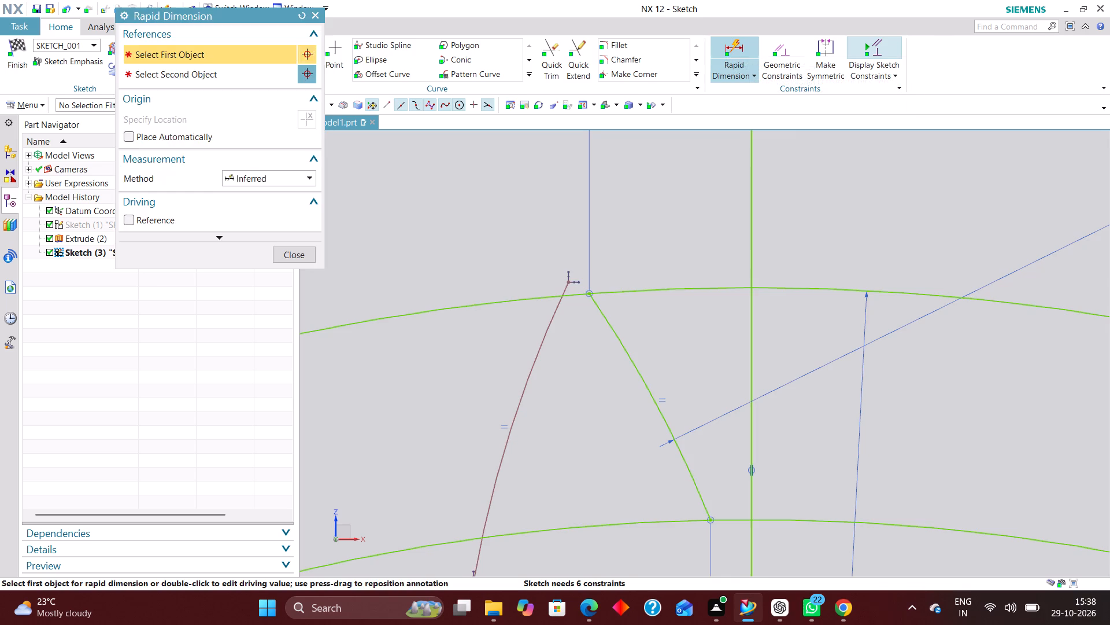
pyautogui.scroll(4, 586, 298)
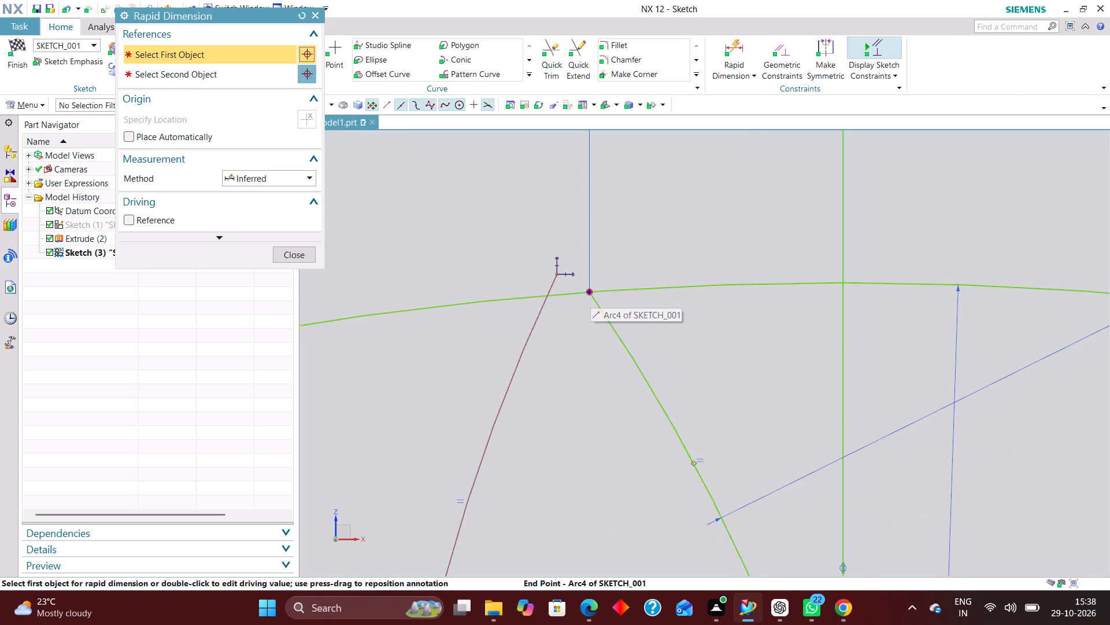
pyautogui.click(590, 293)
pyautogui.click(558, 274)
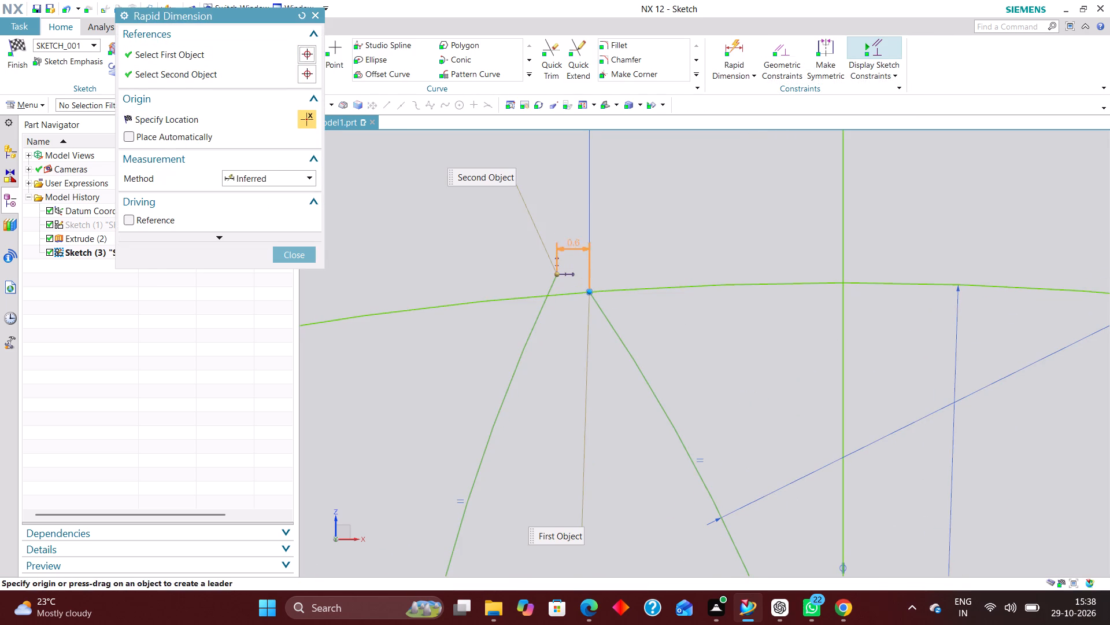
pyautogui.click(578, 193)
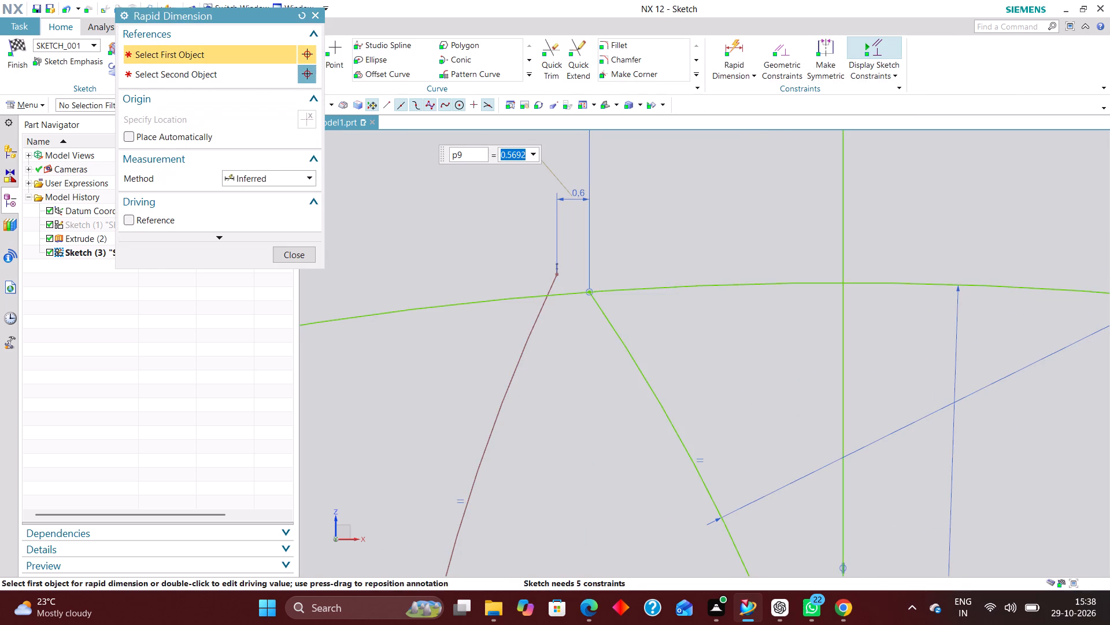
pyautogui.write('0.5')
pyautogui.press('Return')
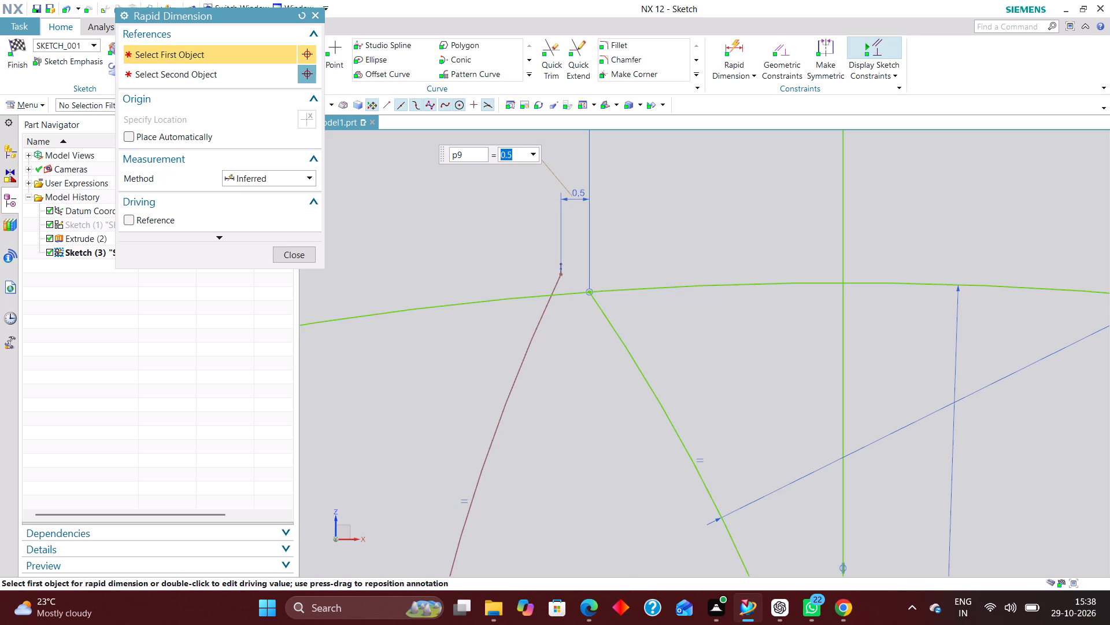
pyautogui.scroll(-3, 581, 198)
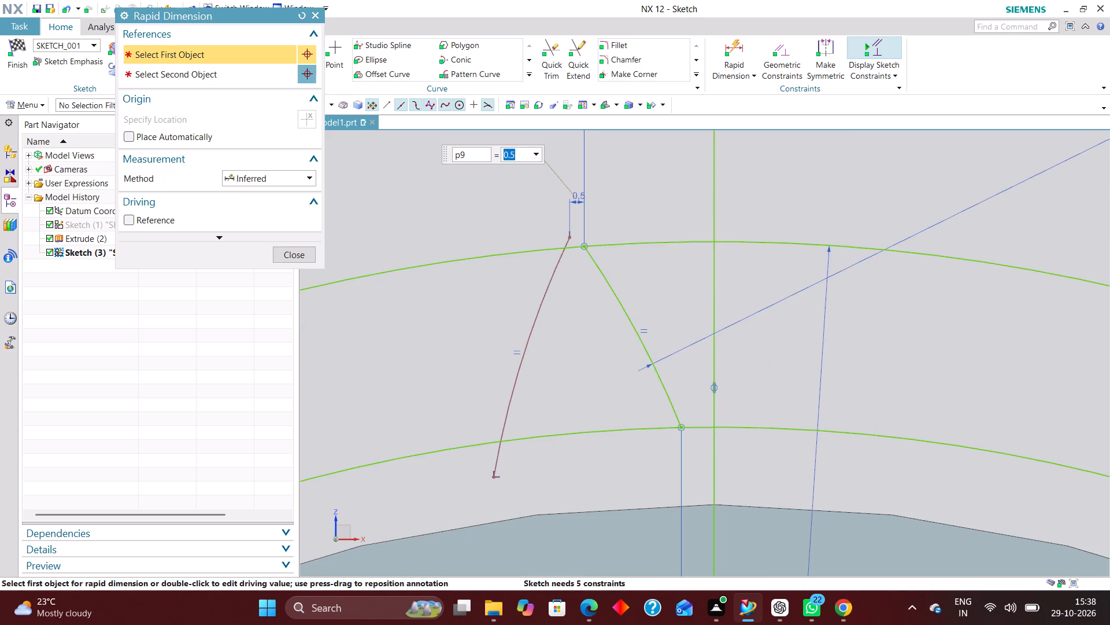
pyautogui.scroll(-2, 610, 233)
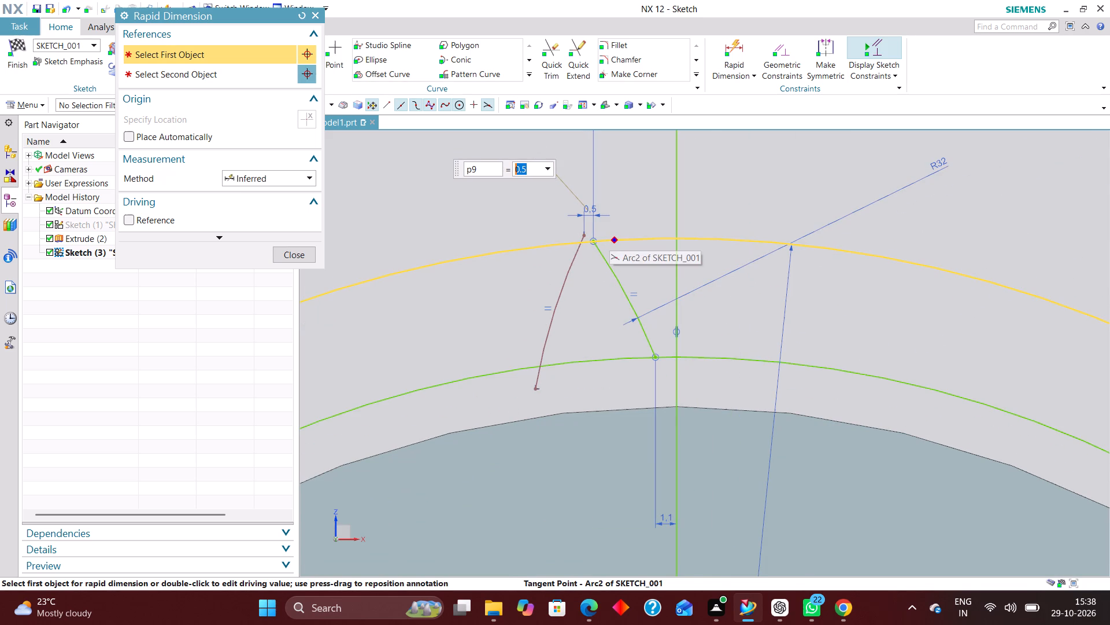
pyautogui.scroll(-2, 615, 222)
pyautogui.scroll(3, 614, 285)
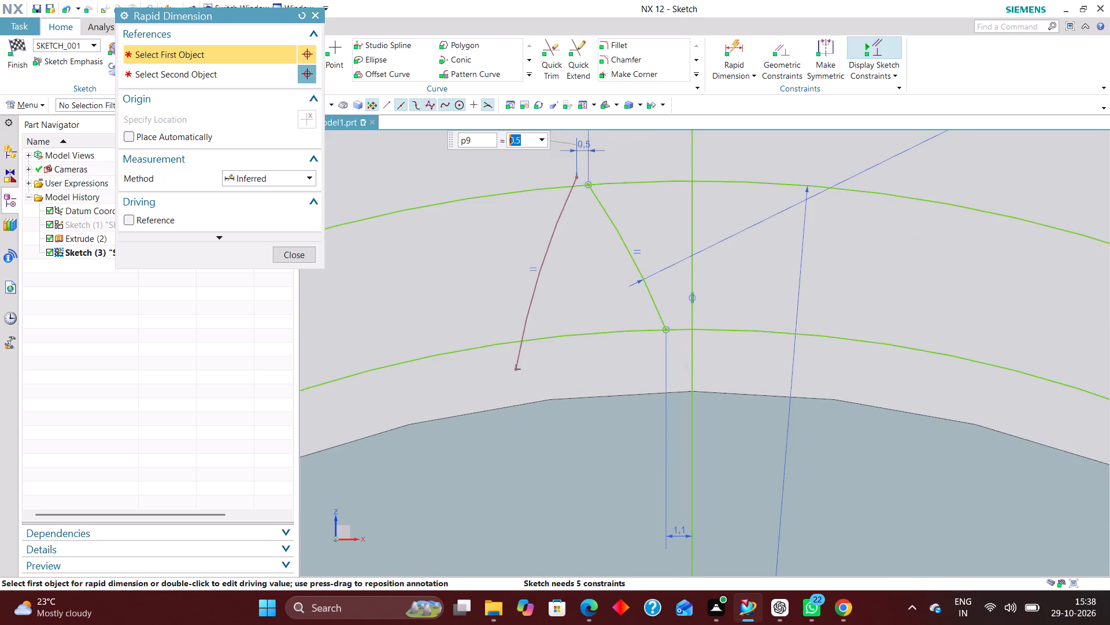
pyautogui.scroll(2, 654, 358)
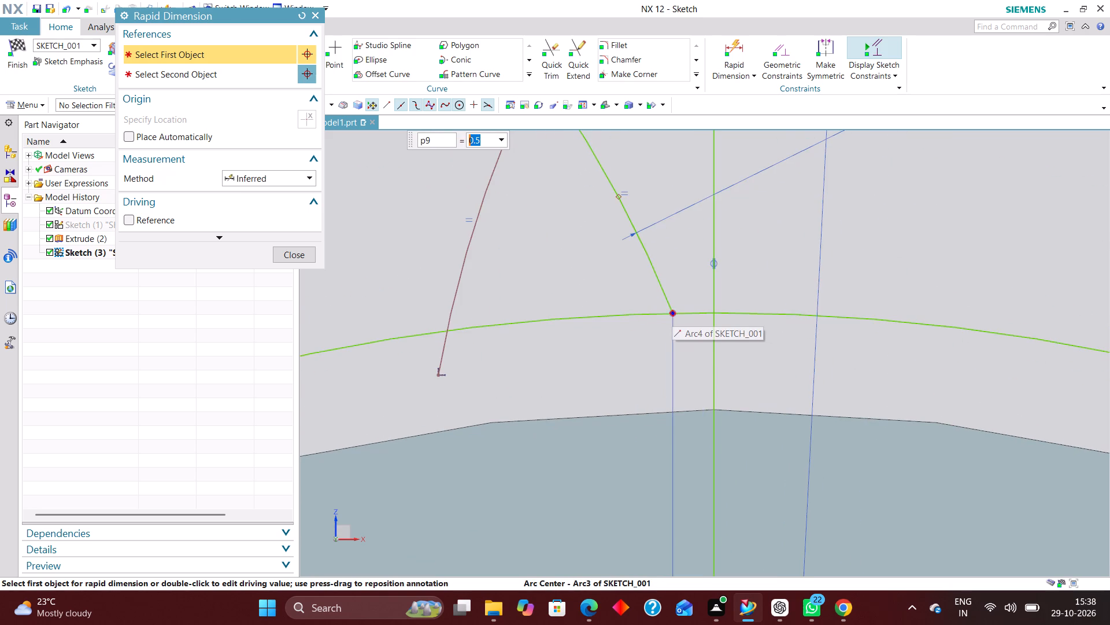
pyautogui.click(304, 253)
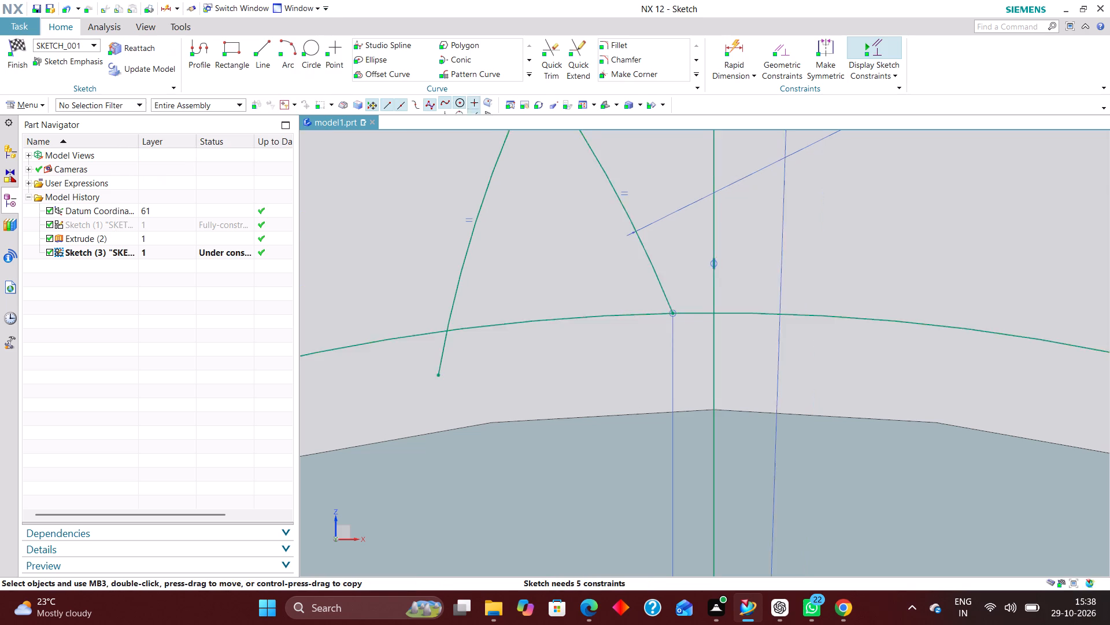
# Trim off both ends of the left flank arc that extend outside the outer circle and inside the inner circle.
pyautogui.scroll(-3, 438, 315)
pyautogui.click(546, 52)
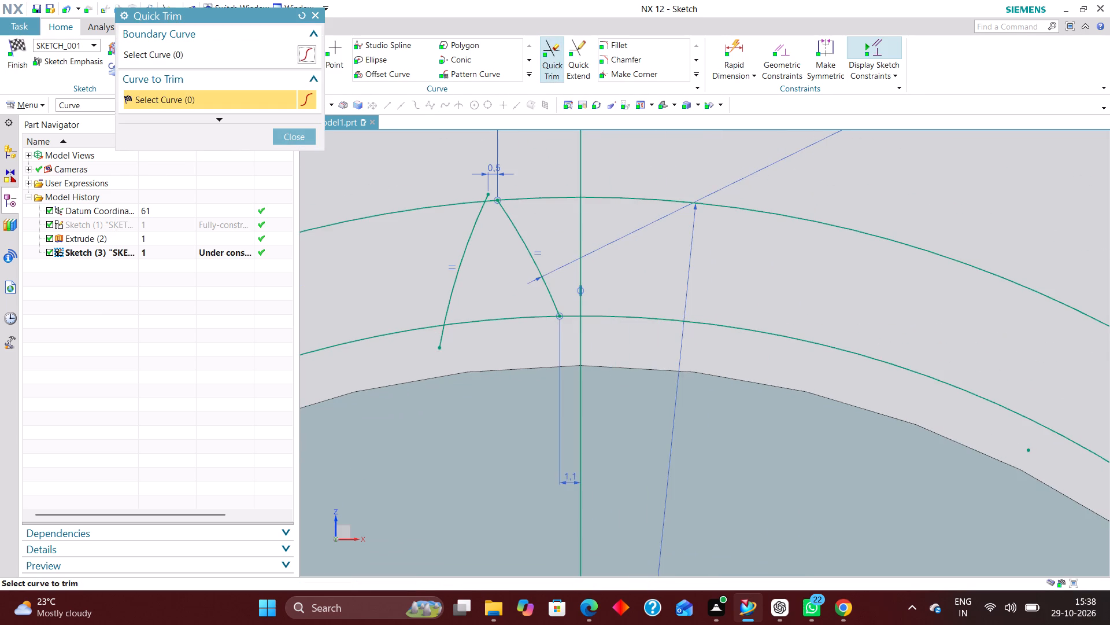
pyautogui.scroll(5, 476, 209)
pyautogui.click(506, 166)
pyautogui.scroll(-4, 518, 161)
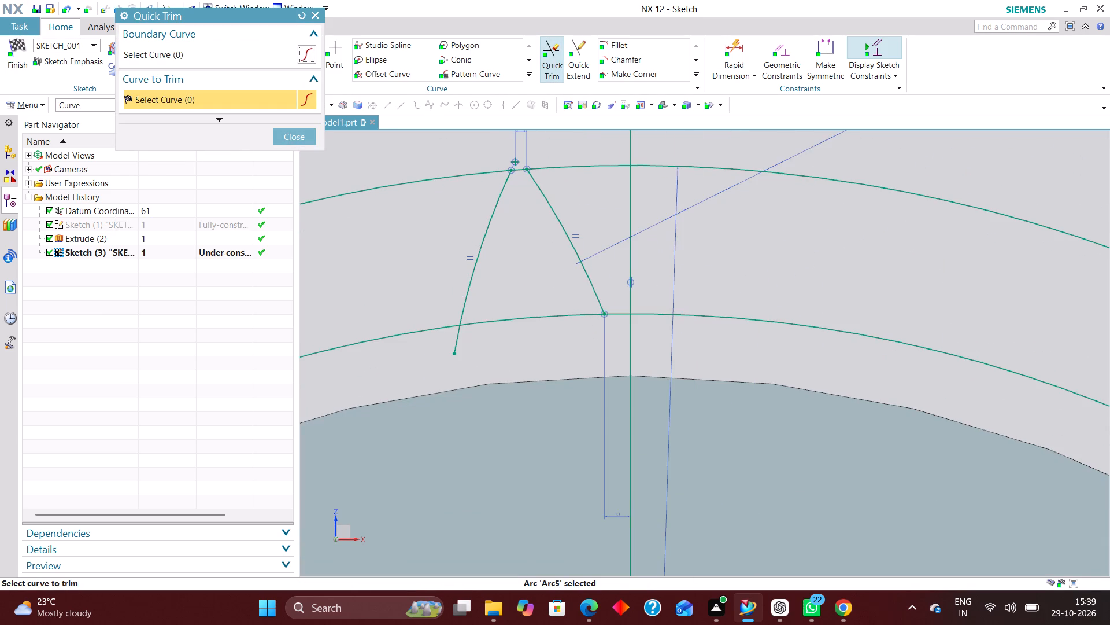
pyautogui.click(459, 352)
pyautogui.scroll(-2, 501, 343)
pyautogui.scroll(5, 513, 229)
pyautogui.click(311, 134)
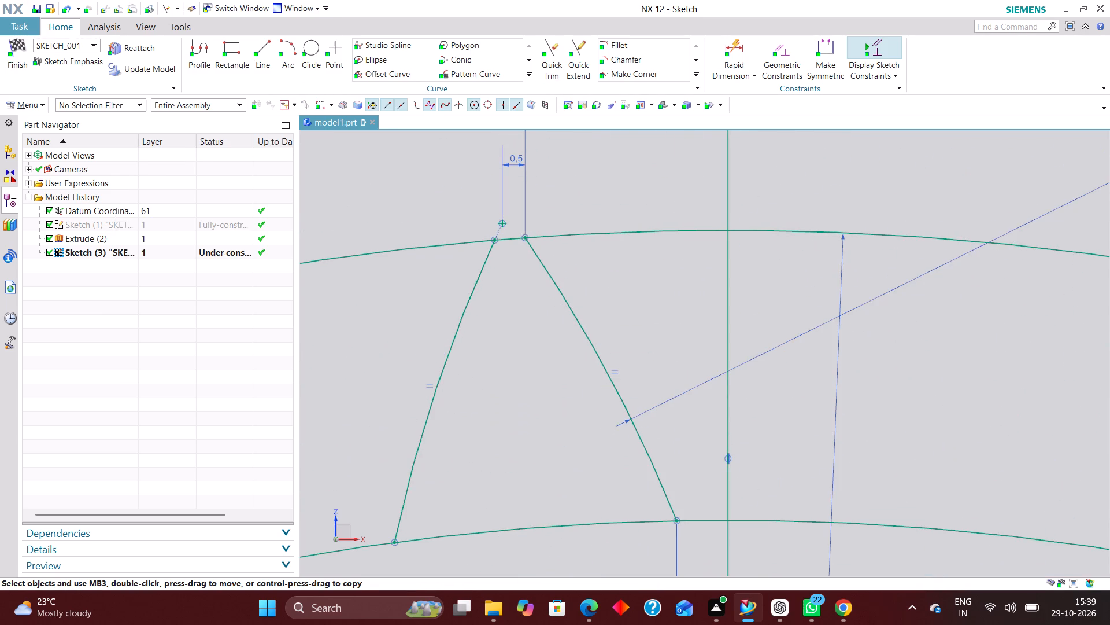
# Delete the leftover point above the left flank arc together with its attached 0.5 dimension.
pyautogui.scroll(4, 476, 213)
pyautogui.moveTo(539, 237); pyautogui.dragTo(452, 238, button='right')
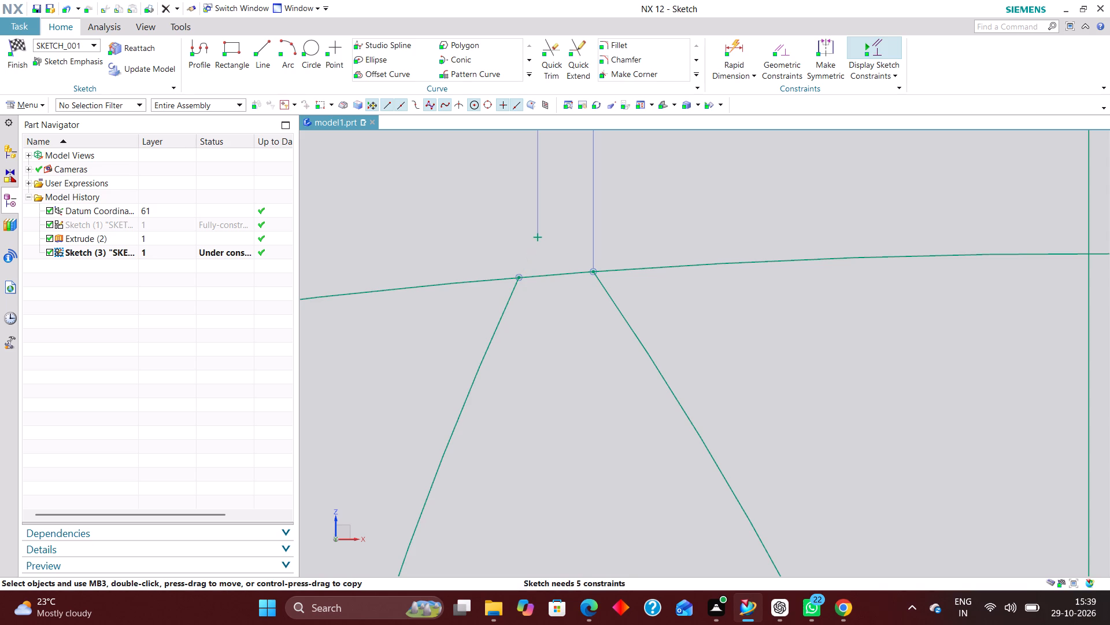
pyautogui.moveTo(538, 237); pyautogui.dragTo(482, 239, button='right')
# Dimension the horizontal distance between the two flank arcs' endpoints on the outer circle and set it to 0.5.
pyautogui.scroll(-4, 497, 231)
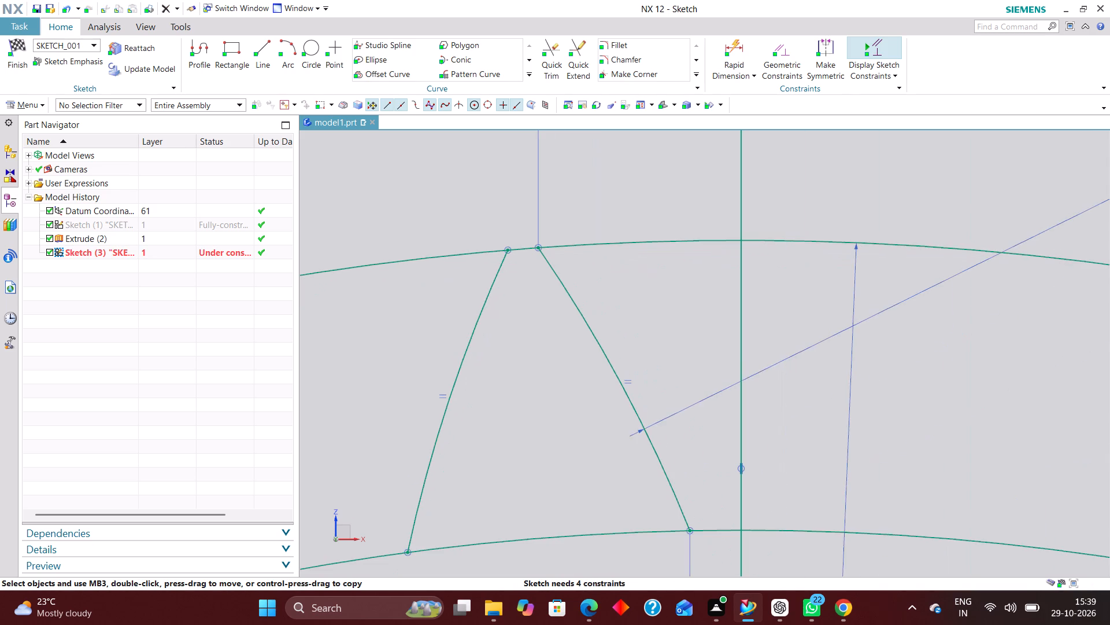
pyautogui.scroll(-3, 558, 328)
pyautogui.click(742, 38)
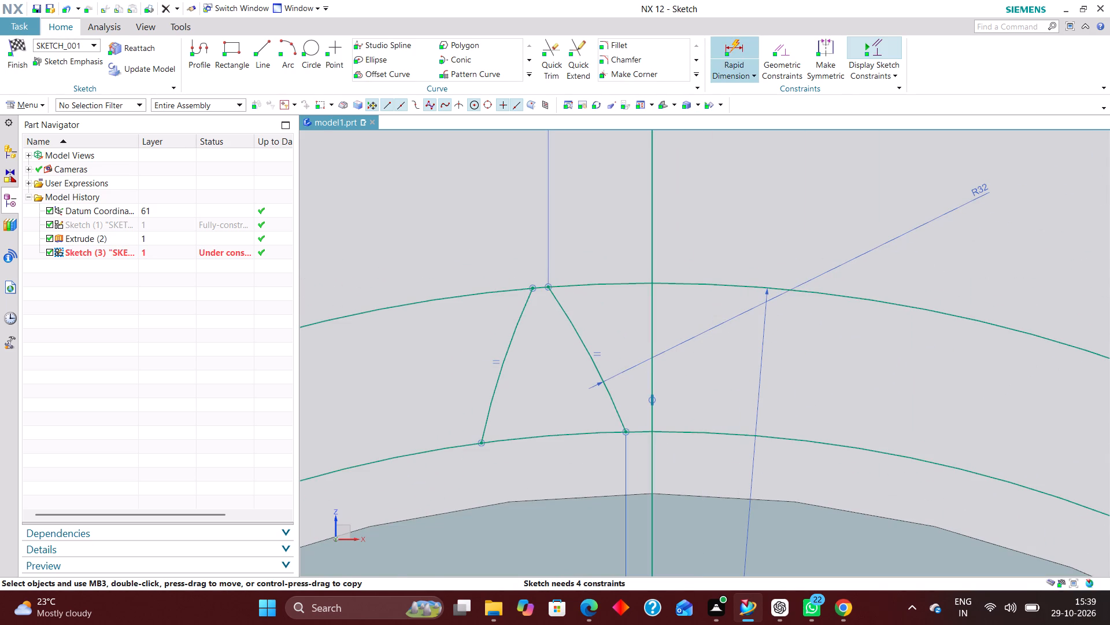
pyautogui.scroll(3, 505, 266)
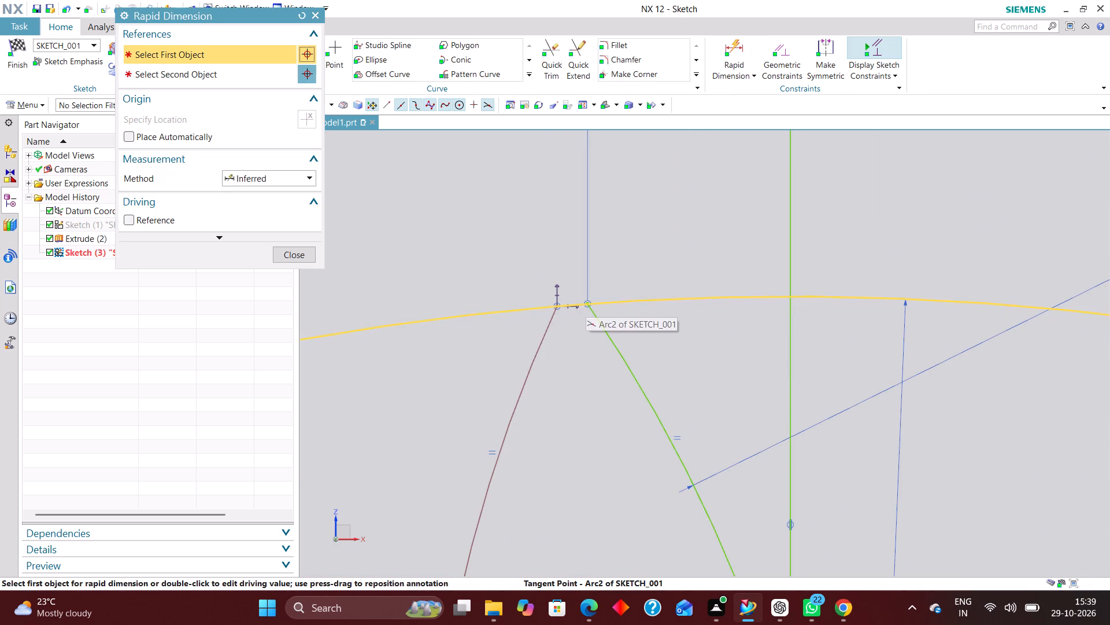
pyautogui.click(590, 304)
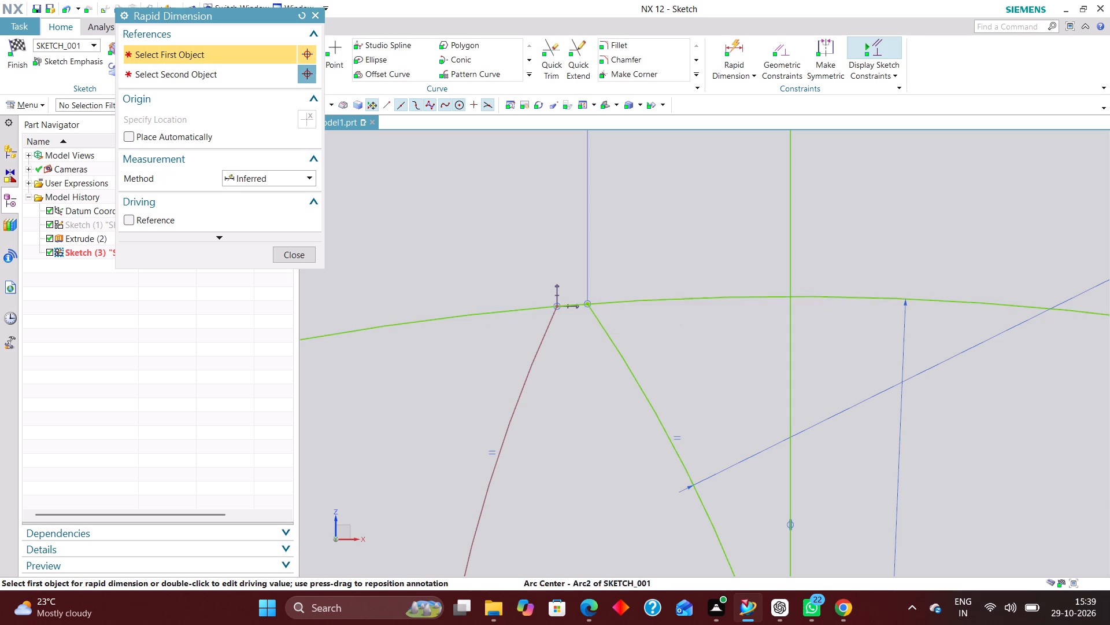
pyautogui.click(300, 12)
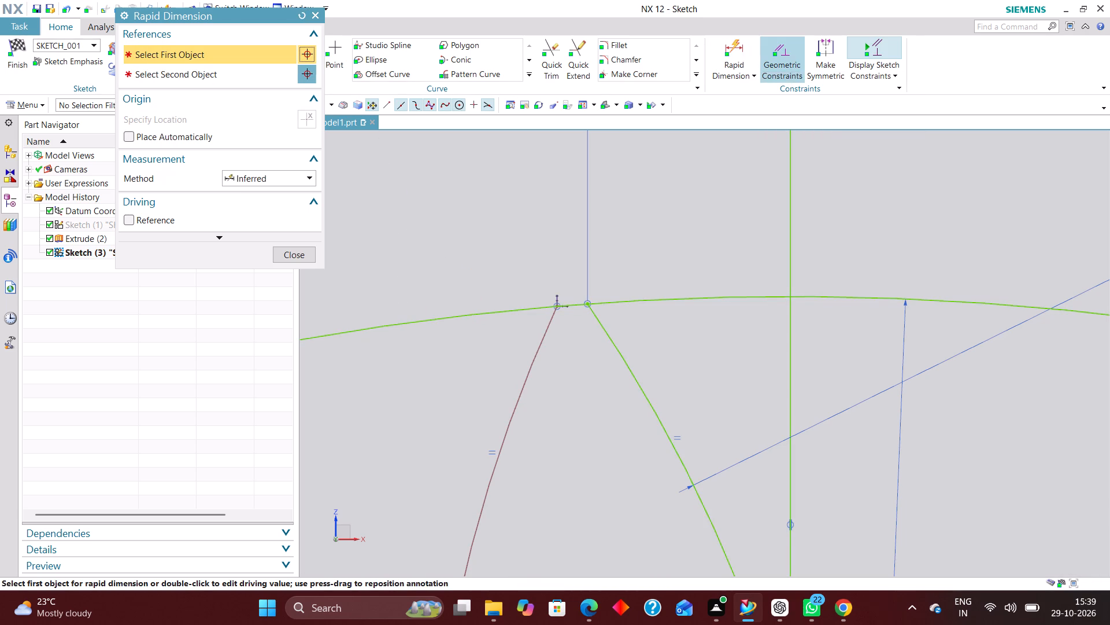
pyautogui.click(589, 305)
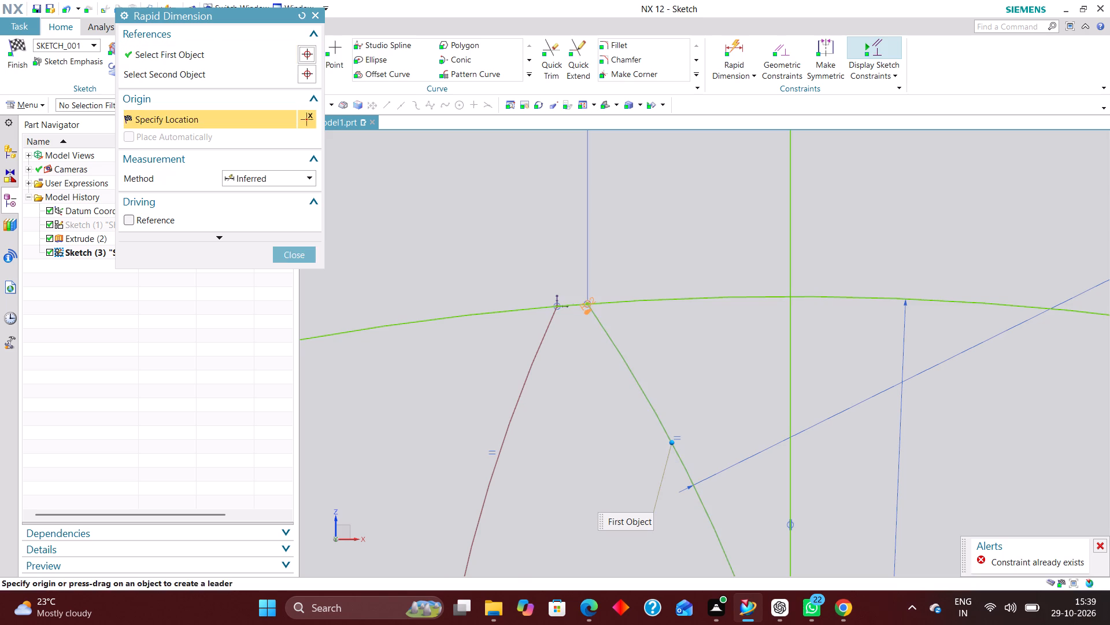
pyautogui.click(557, 305)
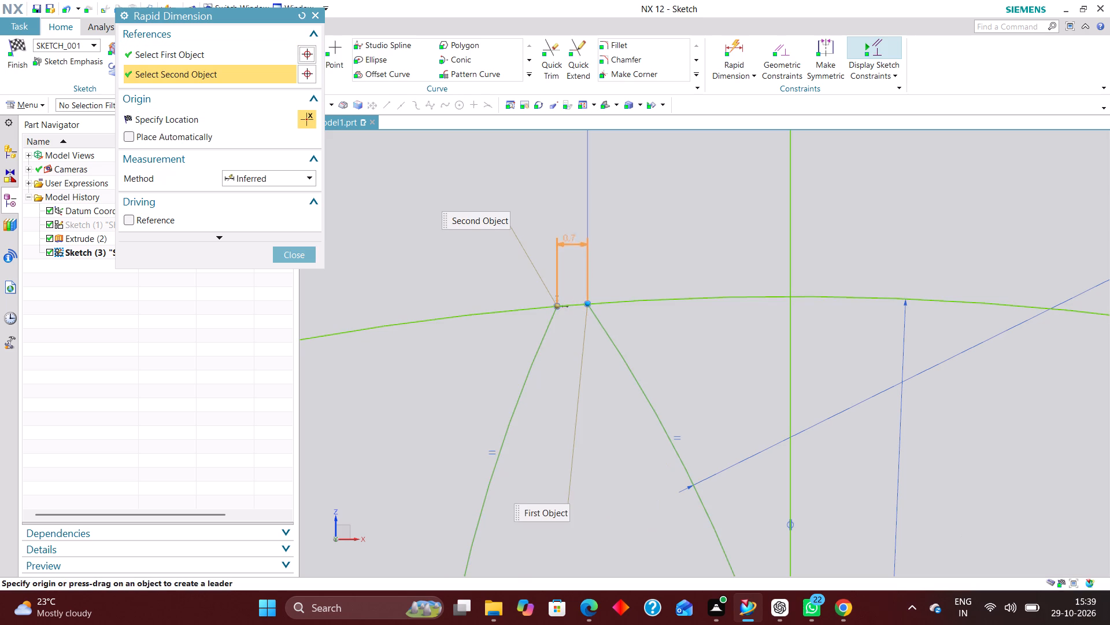
pyautogui.click(572, 197)
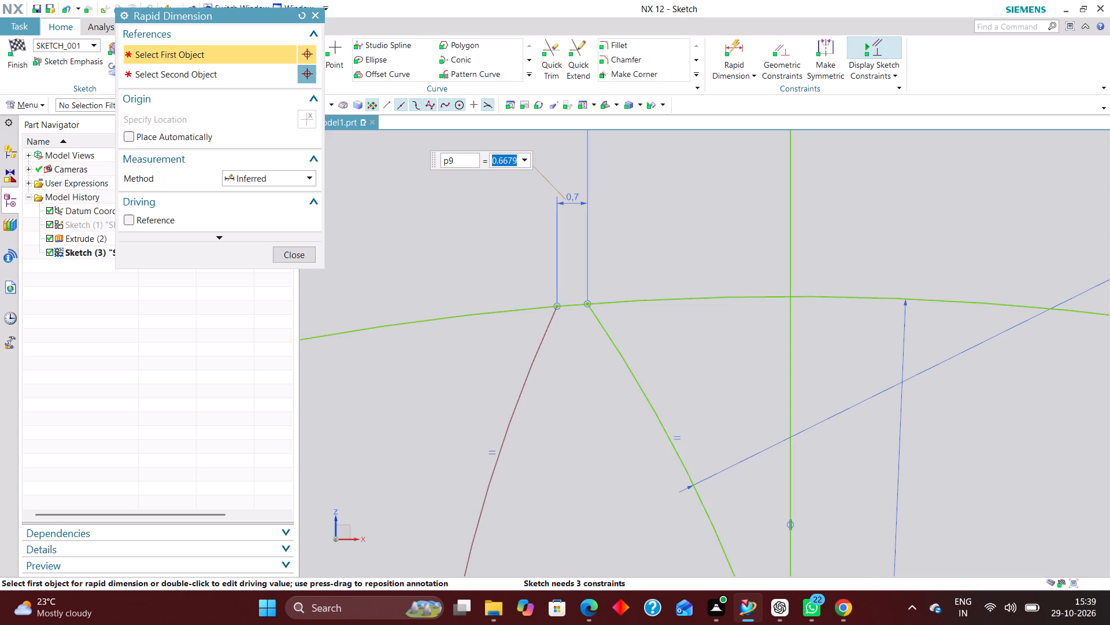
pyautogui.write('0.5')
pyautogui.press('Return')
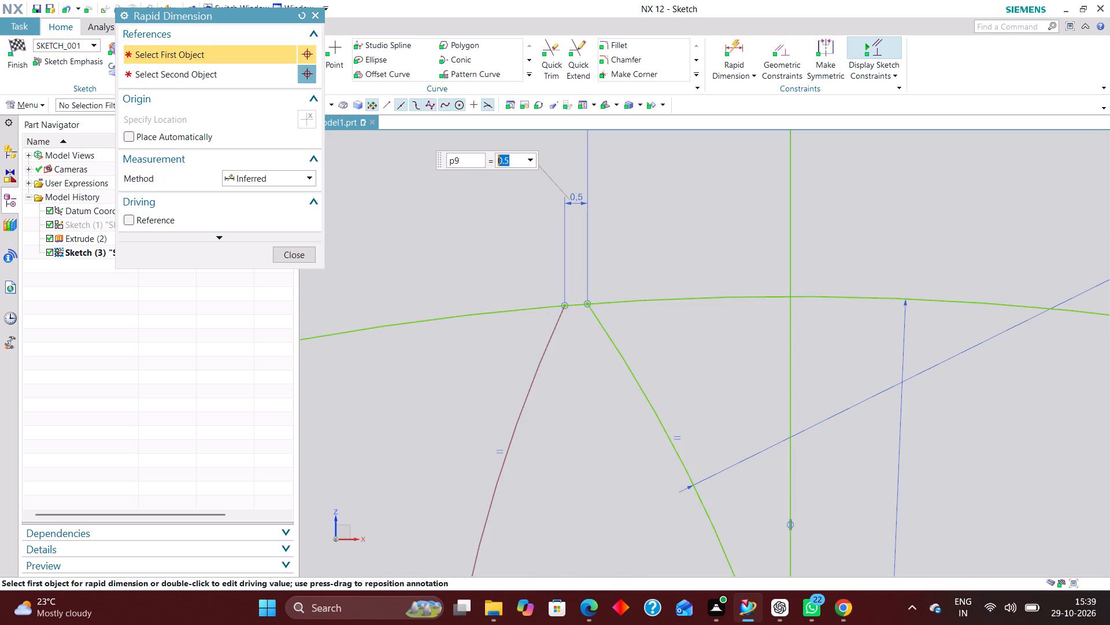
# Dimension the horizontal distance between the two flank arcs' endpoints on the inner circle and set it to 8.
pyautogui.scroll(-3, 632, 265)
pyautogui.scroll(3, 581, 432)
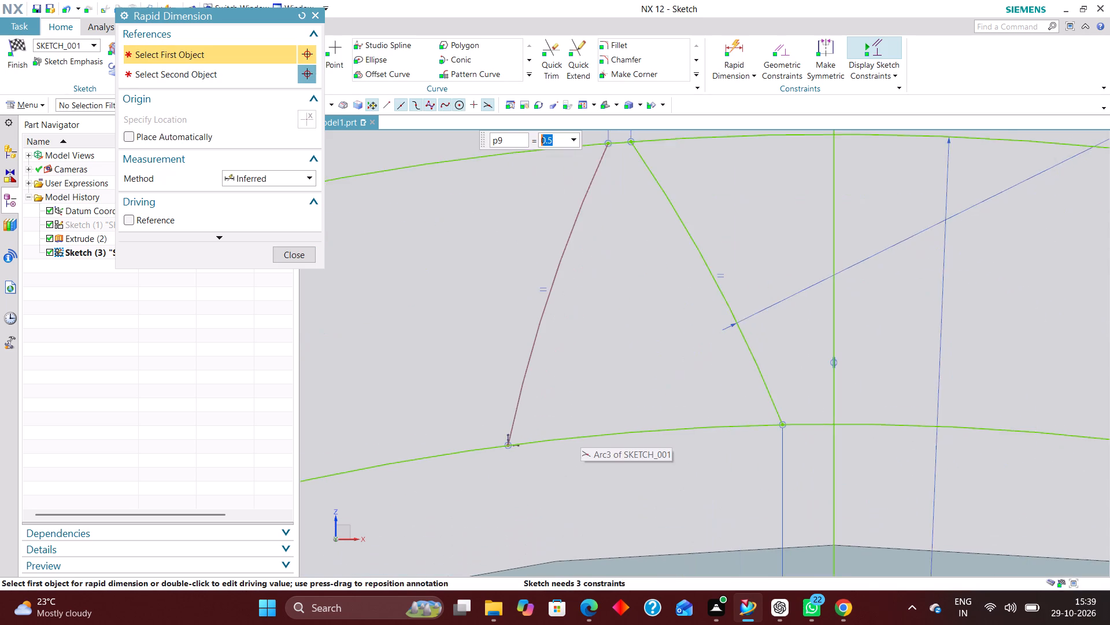
pyautogui.scroll(-4, 533, 339)
pyautogui.scroll(1, 541, 416)
pyautogui.scroll(-2, 534, 340)
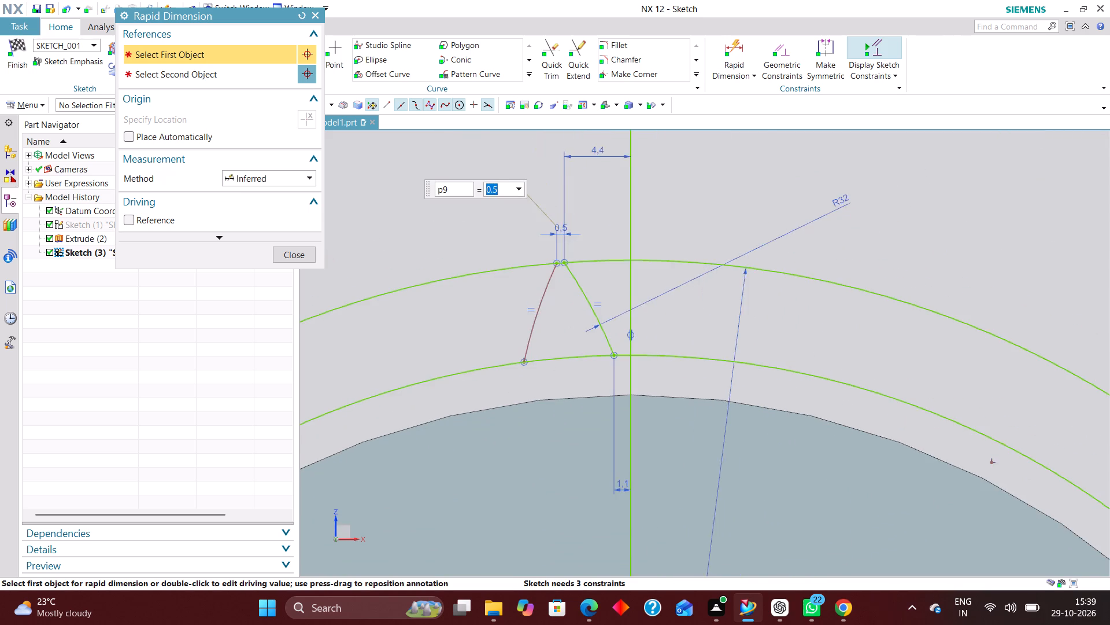
pyautogui.scroll(2, 624, 513)
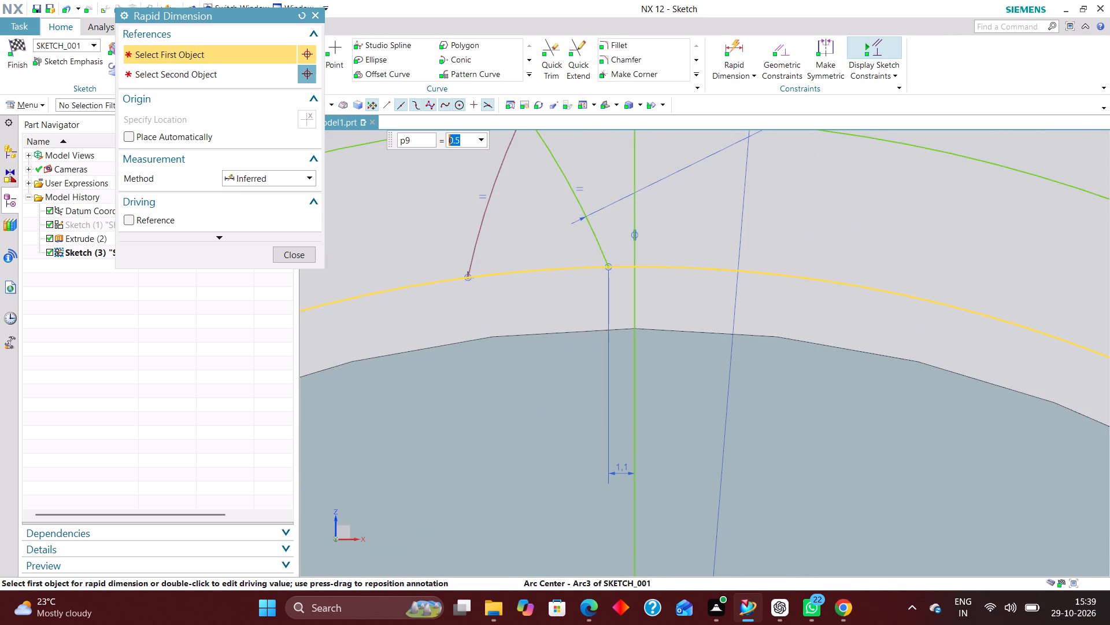
pyautogui.click(469, 275)
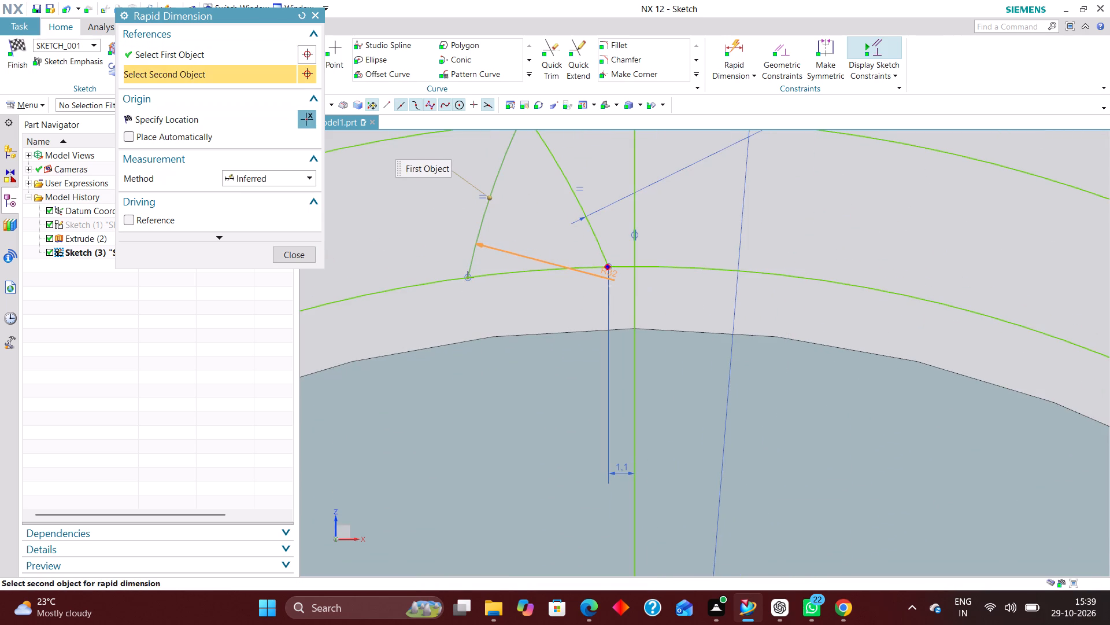
pyautogui.click(609, 264)
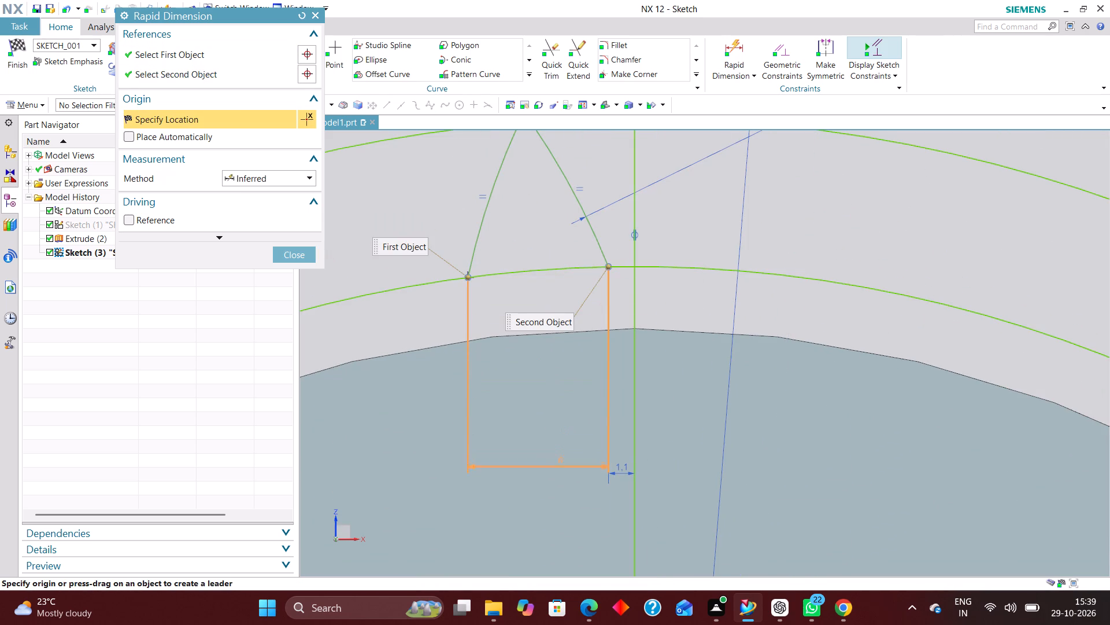
pyautogui.click(543, 465)
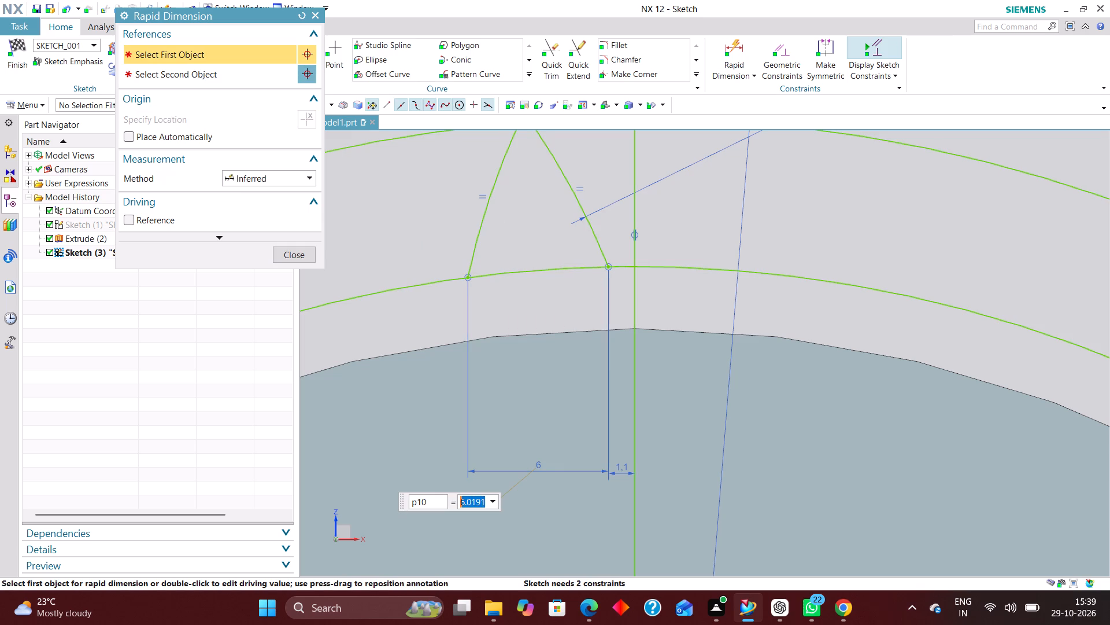
pyautogui.scroll(-2, 734, 410)
pyautogui.scroll(2, 738, 374)
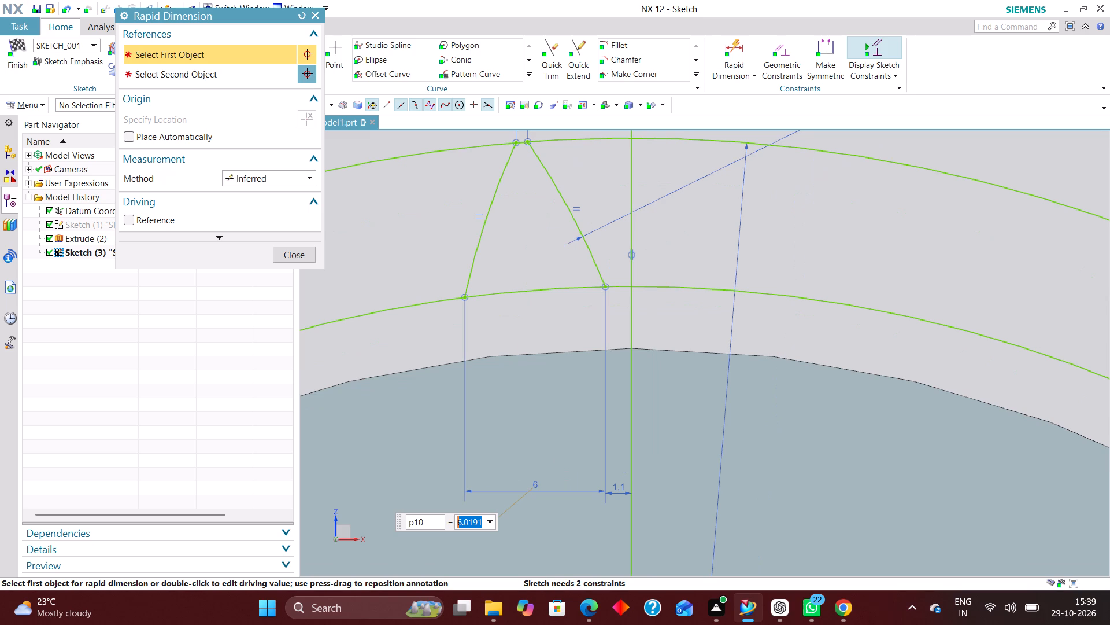
pyautogui.press('8')
pyautogui.press('Return')
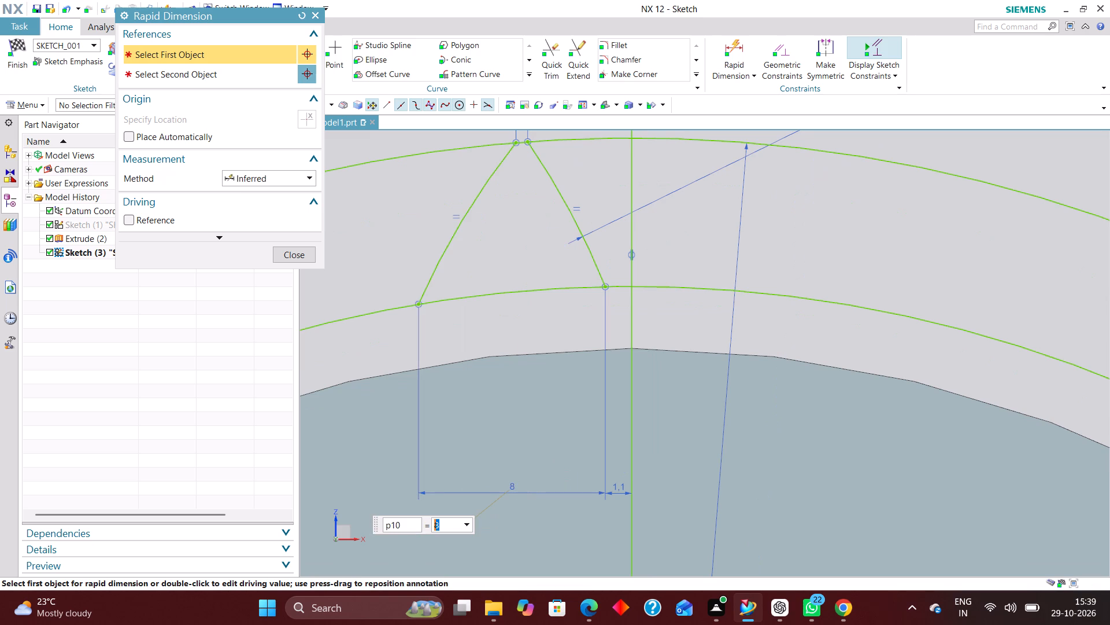
# Change the distance between the flank arcs' lower endpoints to 6 and finish dimensioning.
pyautogui.press('7')
pyautogui.press('BackSpace')
pyautogui.press('6')
pyautogui.press('Return')
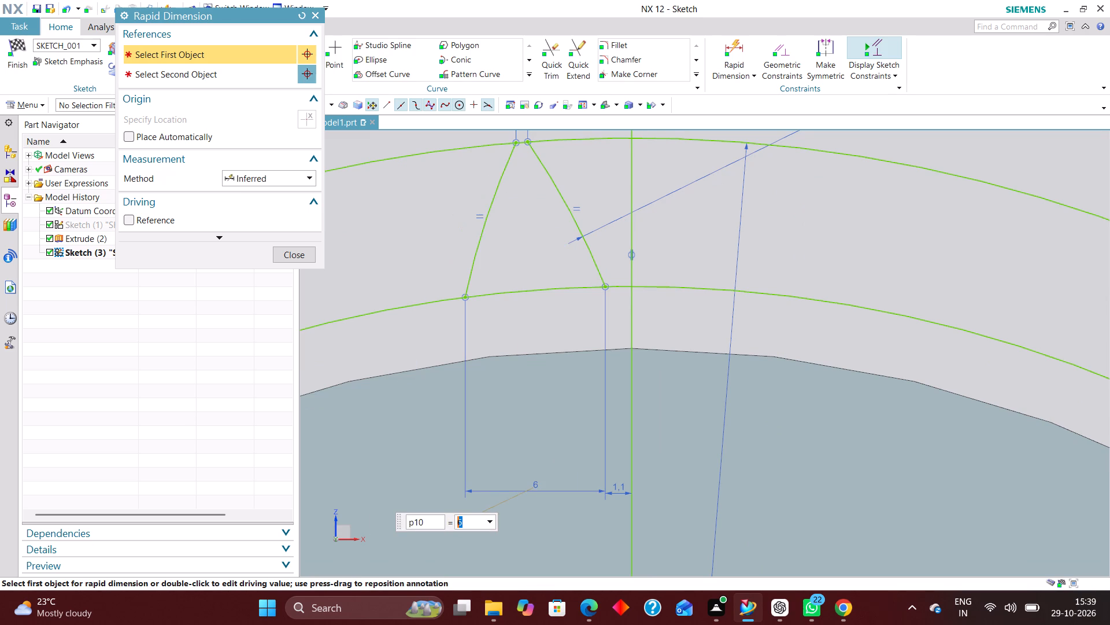
pyautogui.click(303, 253)
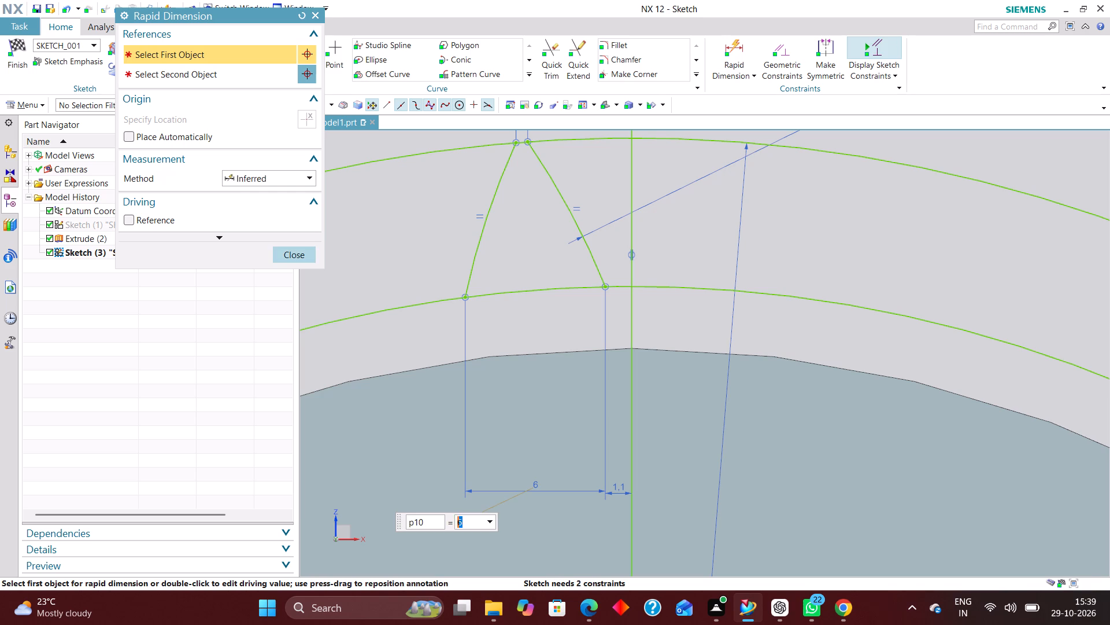
# Convert the vertical centre line beside the tooth to a reference line.
pyautogui.scroll(-3, 549, 284)
pyautogui.scroll(1, 528, 375)
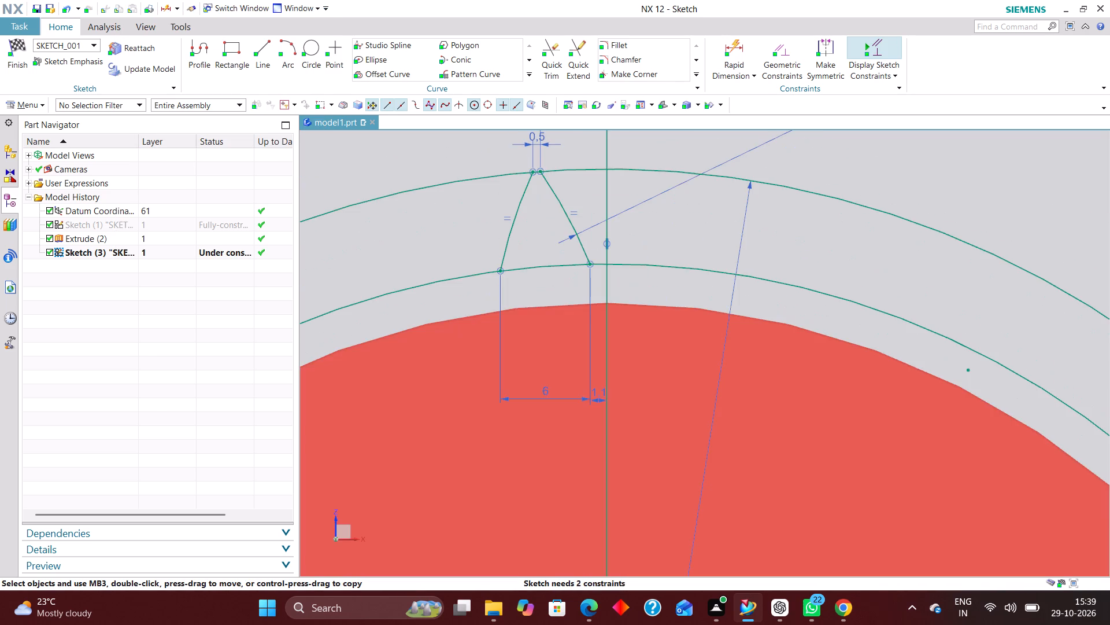
pyautogui.scroll(-2, 545, 394)
pyautogui.scroll(4, 549, 308)
pyautogui.scroll(-5, 553, 285)
pyautogui.scroll(1, 556, 410)
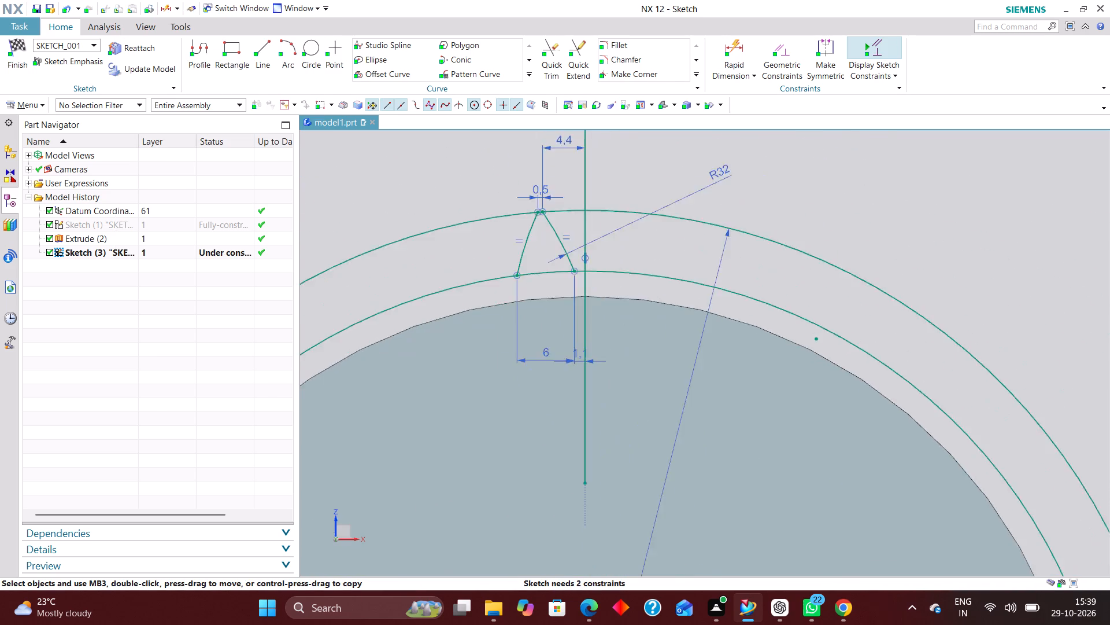
pyautogui.scroll(2, 557, 412)
pyautogui.scroll(-4, 566, 269)
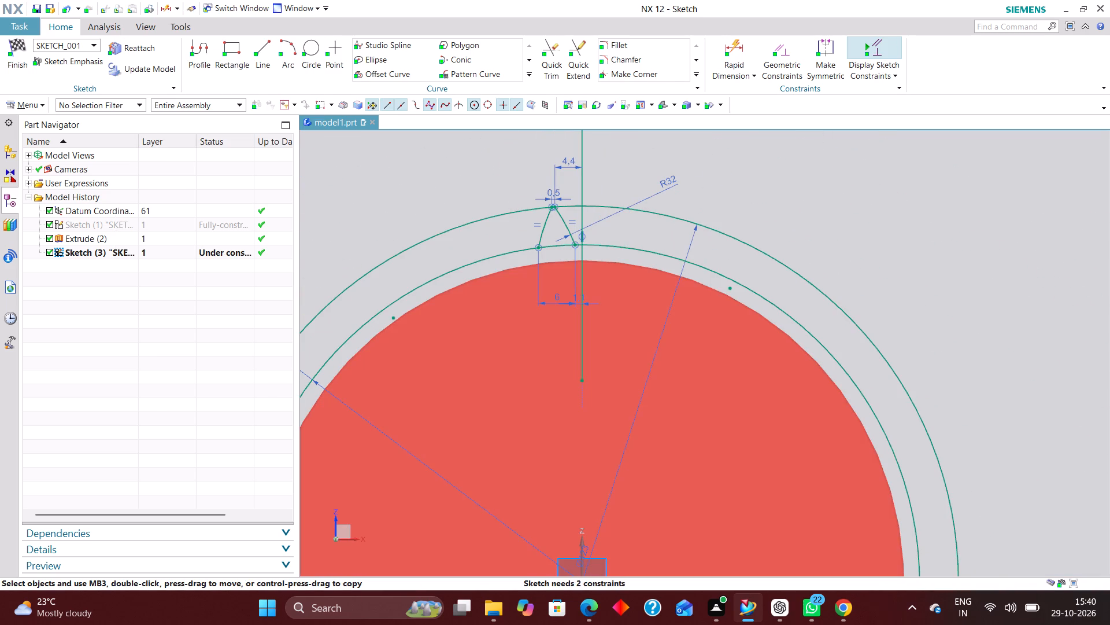
pyautogui.scroll(3, 589, 208)
pyautogui.moveTo(576, 306); pyautogui.dragTo(601, 347, button='right')
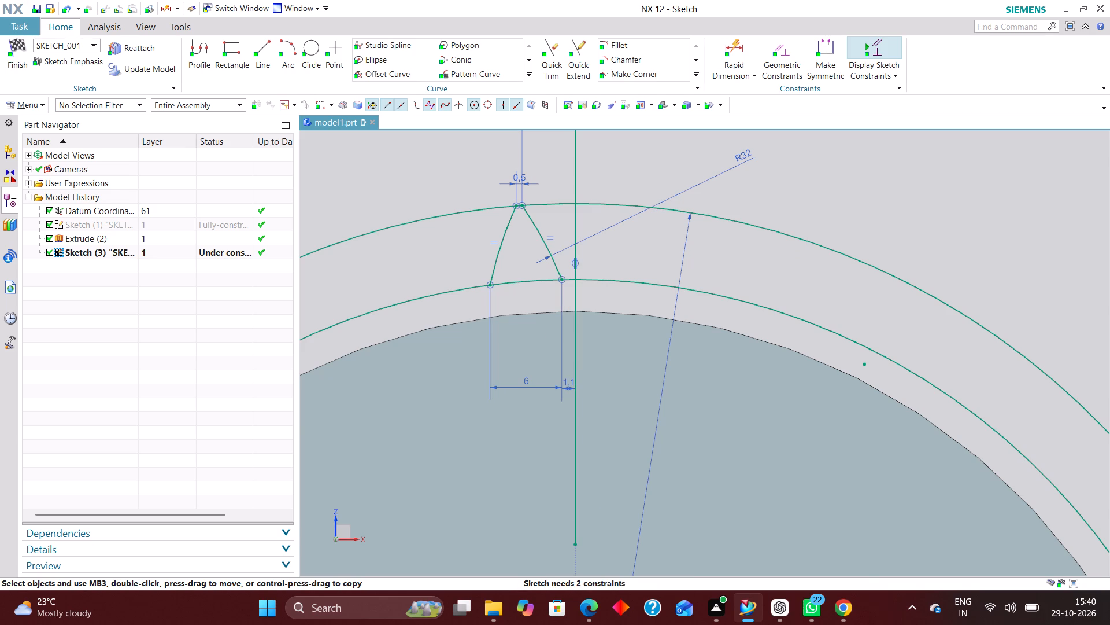
pyautogui.scroll(-4, 649, 255)
pyautogui.scroll(3, 676, 238)
pyautogui.moveTo(564, 195); pyautogui.dragTo(563, 195, button='right')
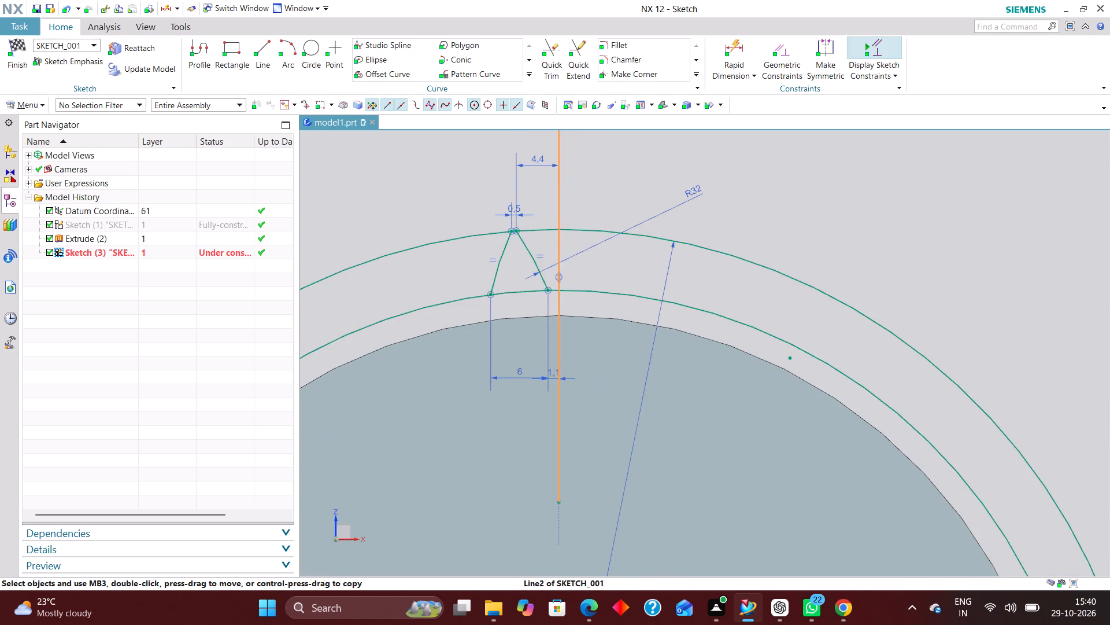
pyautogui.moveTo(563, 195); pyautogui.dragTo(656, 282, button='right')
# Trim away the outer circle outside the tooth, keeping only its short segment between the two flank arcs.
pyautogui.scroll(-3, 618, 209)
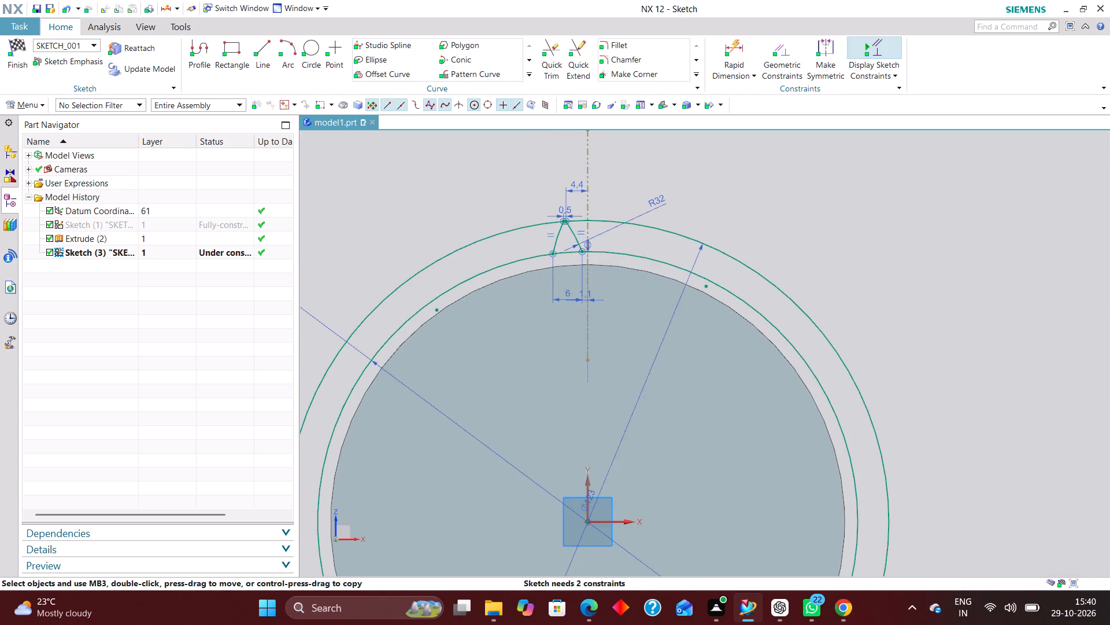
pyautogui.scroll(1, 560, 285)
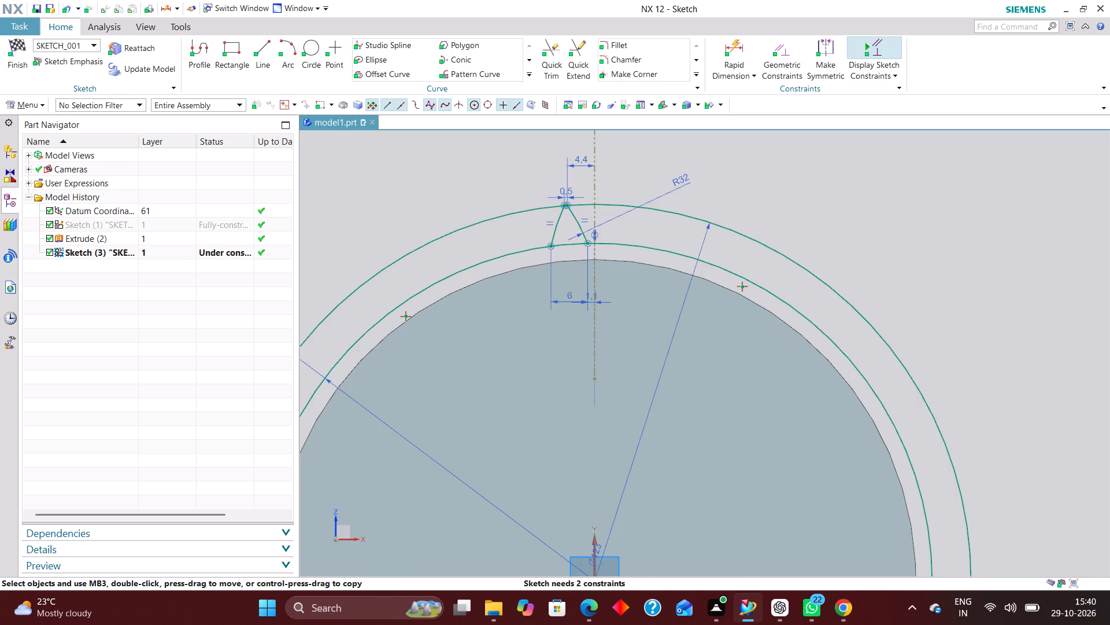
pyautogui.scroll(-2, 567, 220)
pyautogui.scroll(5, 575, 225)
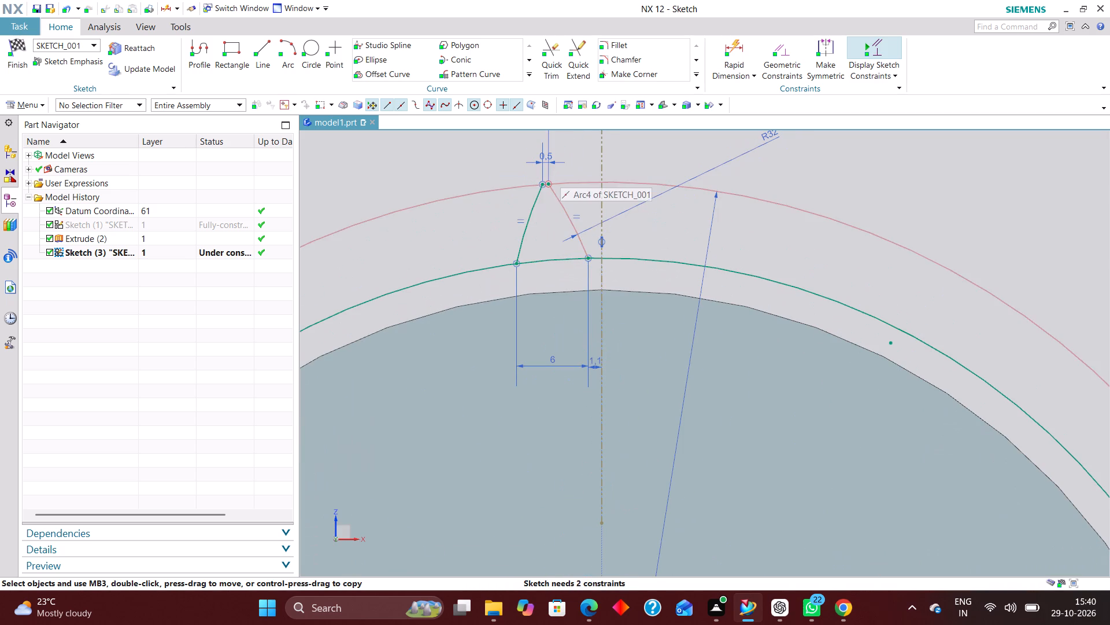
pyautogui.click(559, 45)
pyautogui.scroll(5, 560, 194)
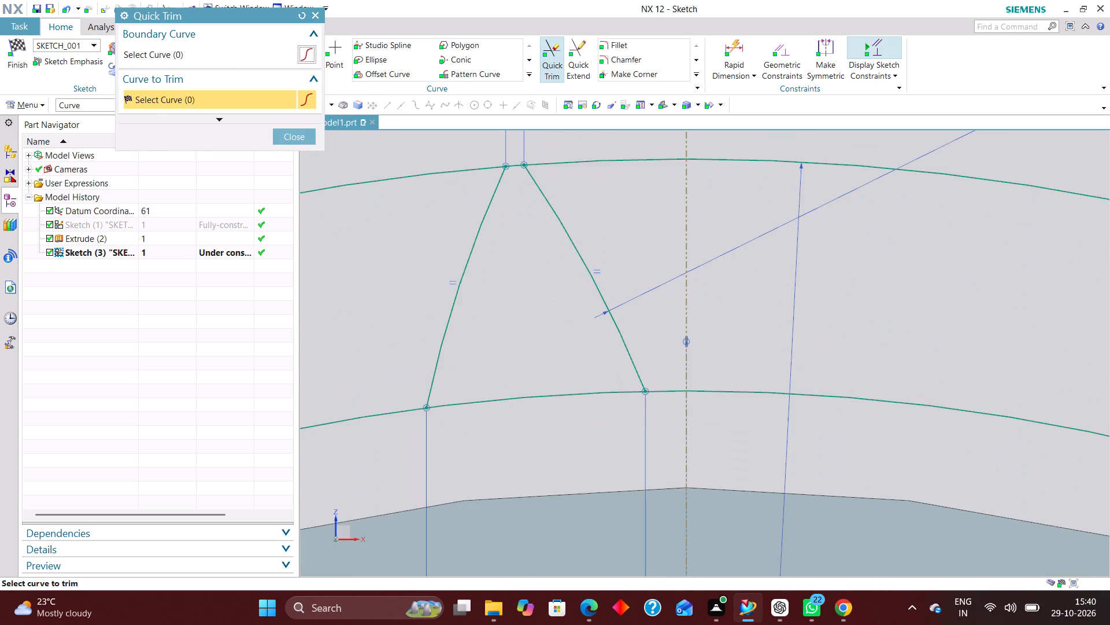
pyautogui.click(569, 161)
pyautogui.scroll(-2, 595, 189)
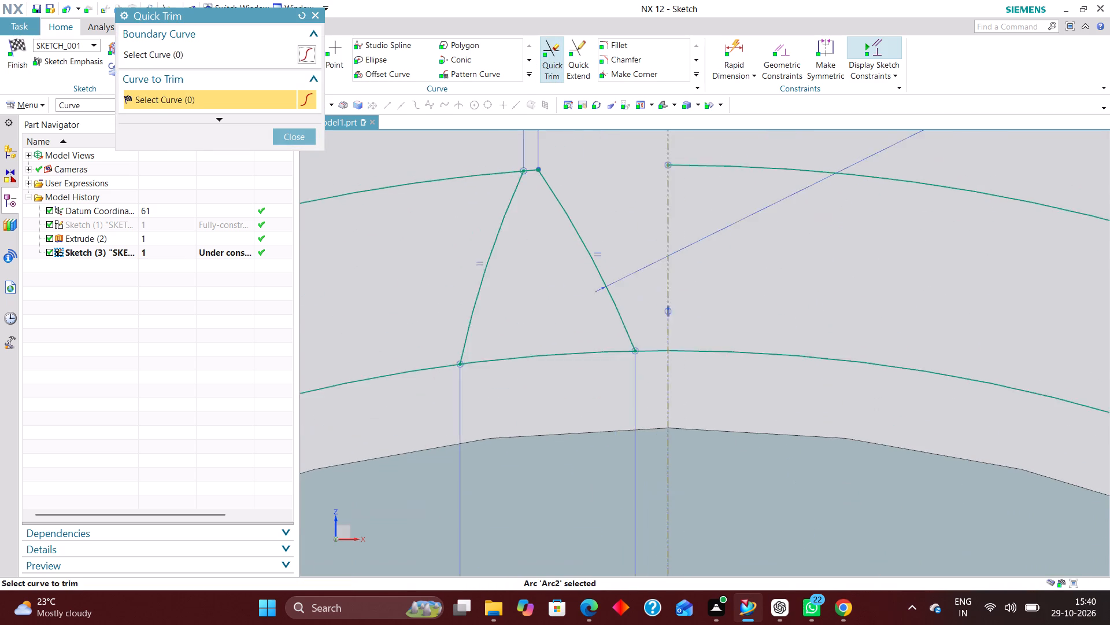
pyautogui.scroll(-2, 595, 193)
pyautogui.click(645, 180)
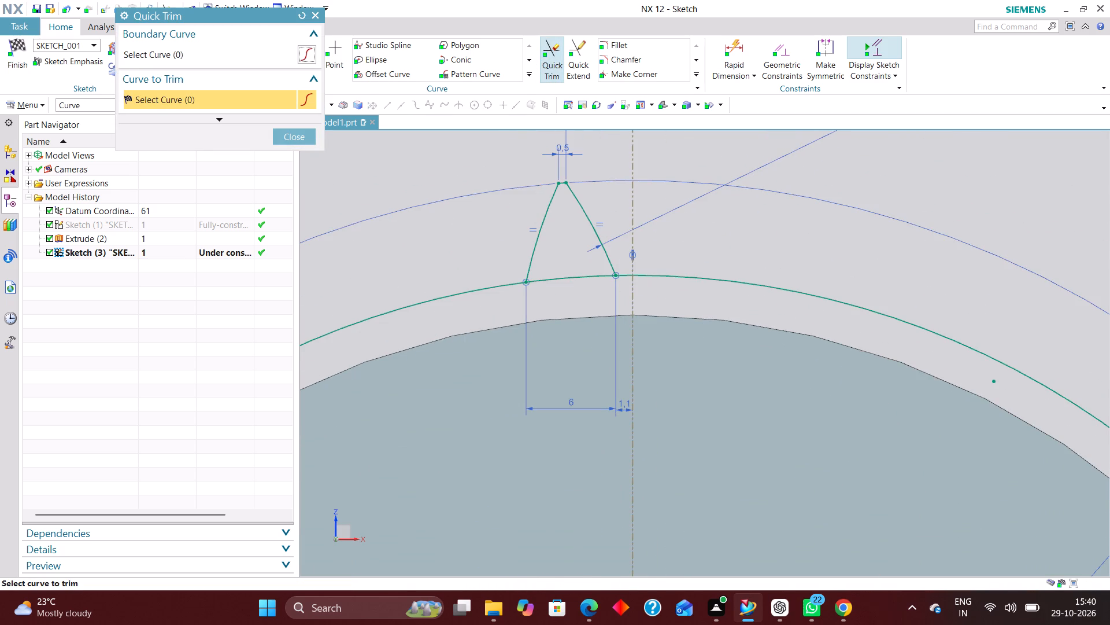
# Trim away the inner circle outside the tooth, keeping only its segment between the flank arcs to close the profile.
pyautogui.scroll(4, 627, 284)
pyautogui.click(621, 259)
pyautogui.click(746, 265)
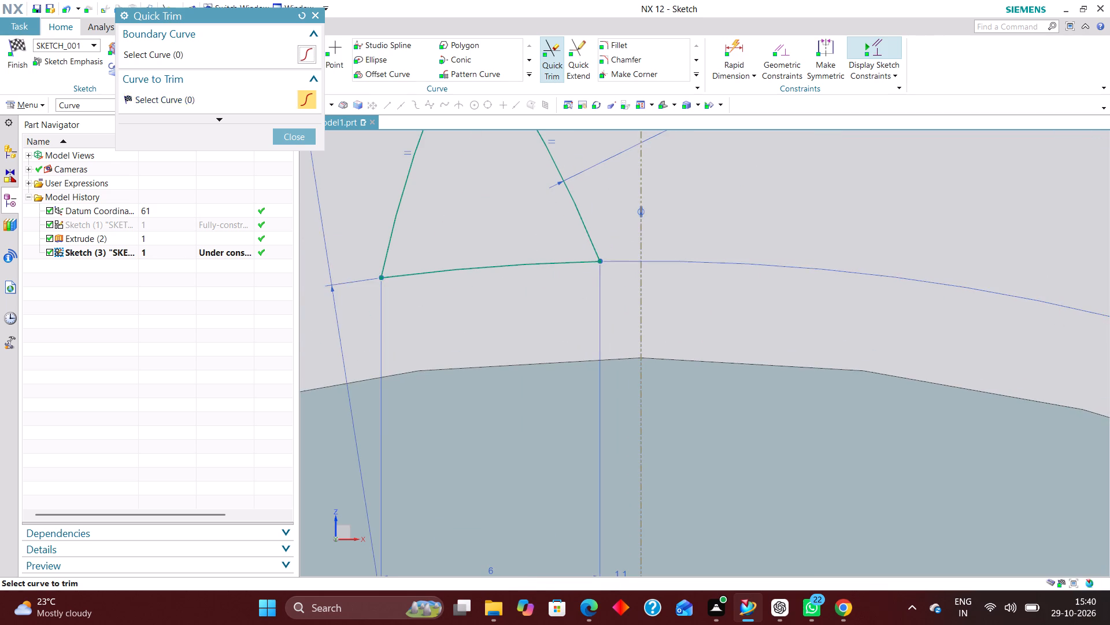
pyautogui.scroll(-7, 698, 234)
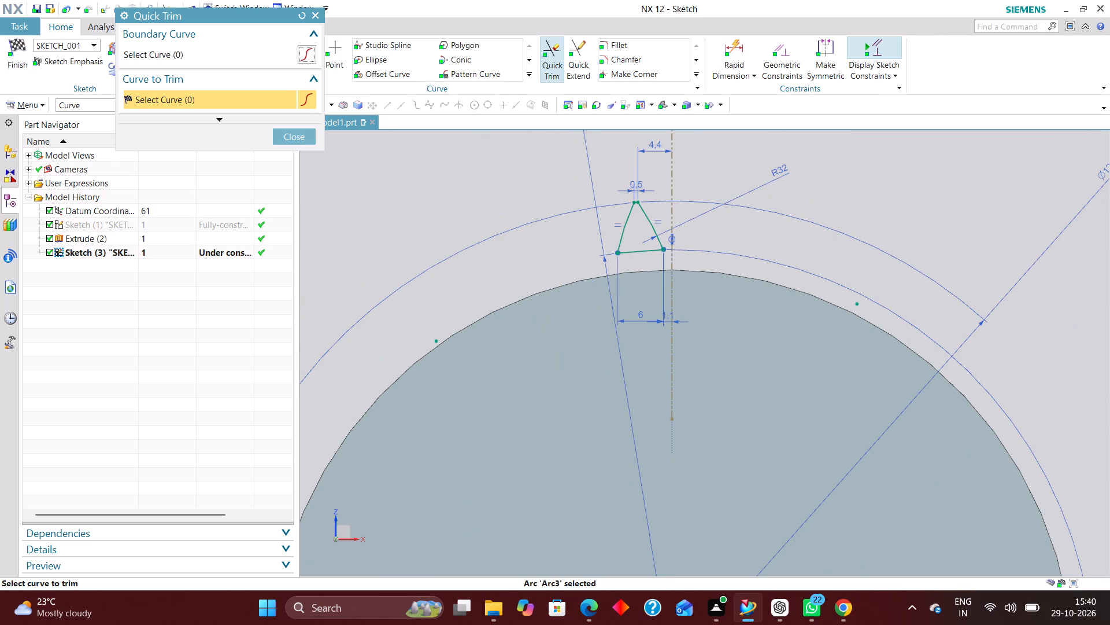
pyautogui.click(307, 133)
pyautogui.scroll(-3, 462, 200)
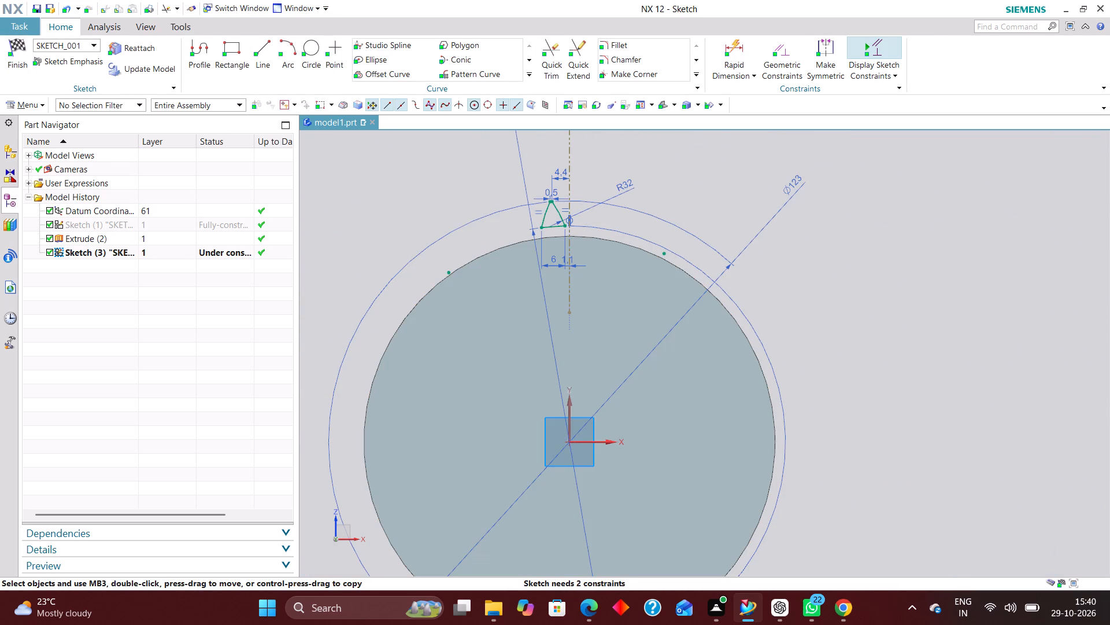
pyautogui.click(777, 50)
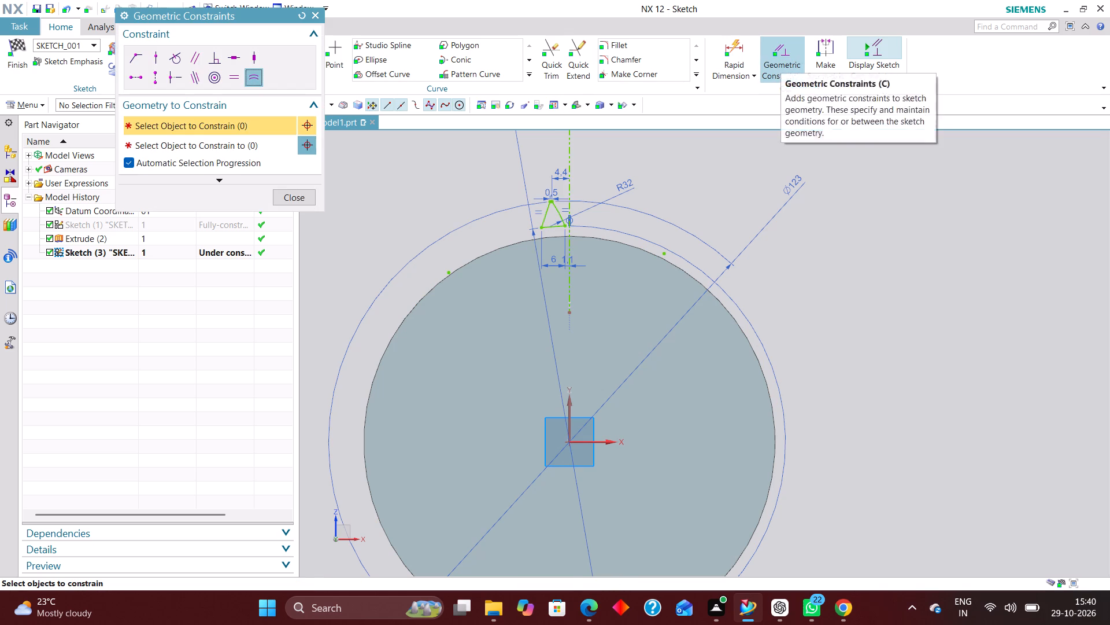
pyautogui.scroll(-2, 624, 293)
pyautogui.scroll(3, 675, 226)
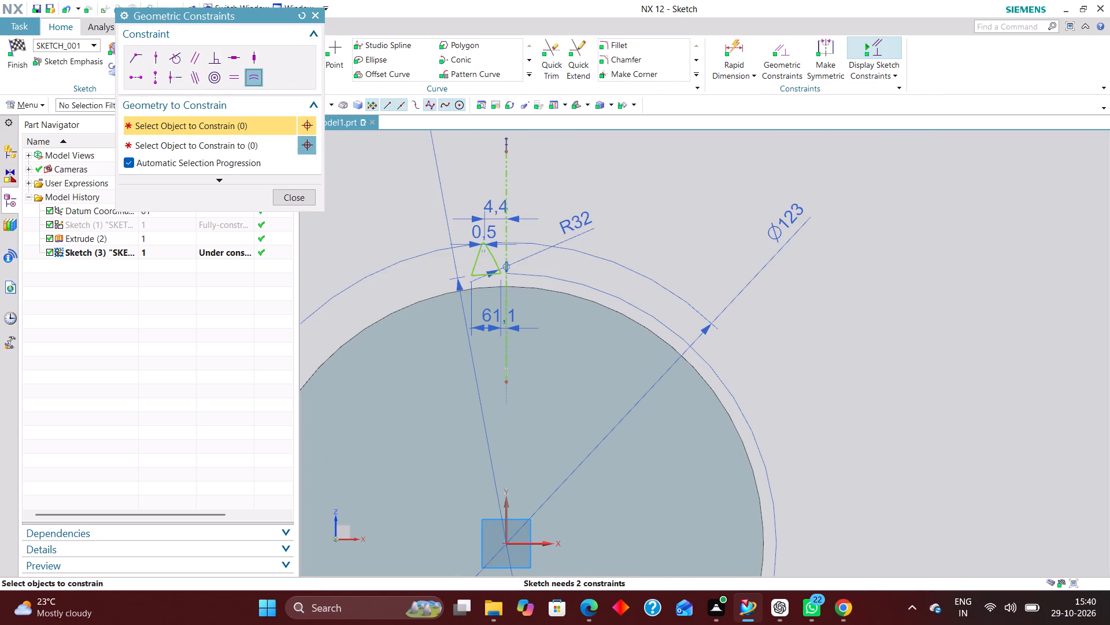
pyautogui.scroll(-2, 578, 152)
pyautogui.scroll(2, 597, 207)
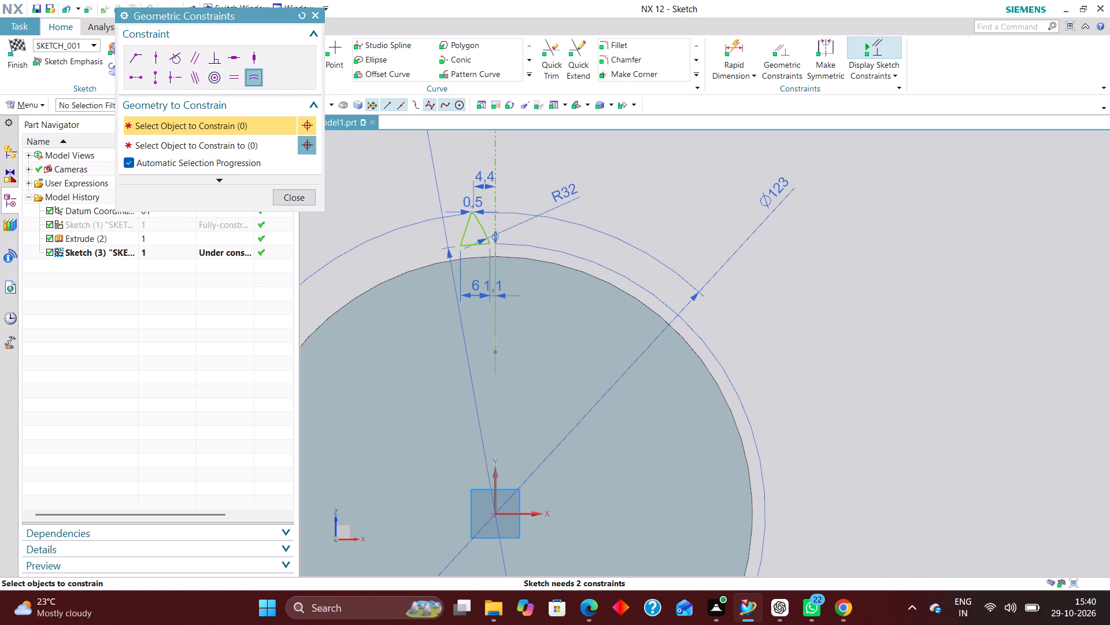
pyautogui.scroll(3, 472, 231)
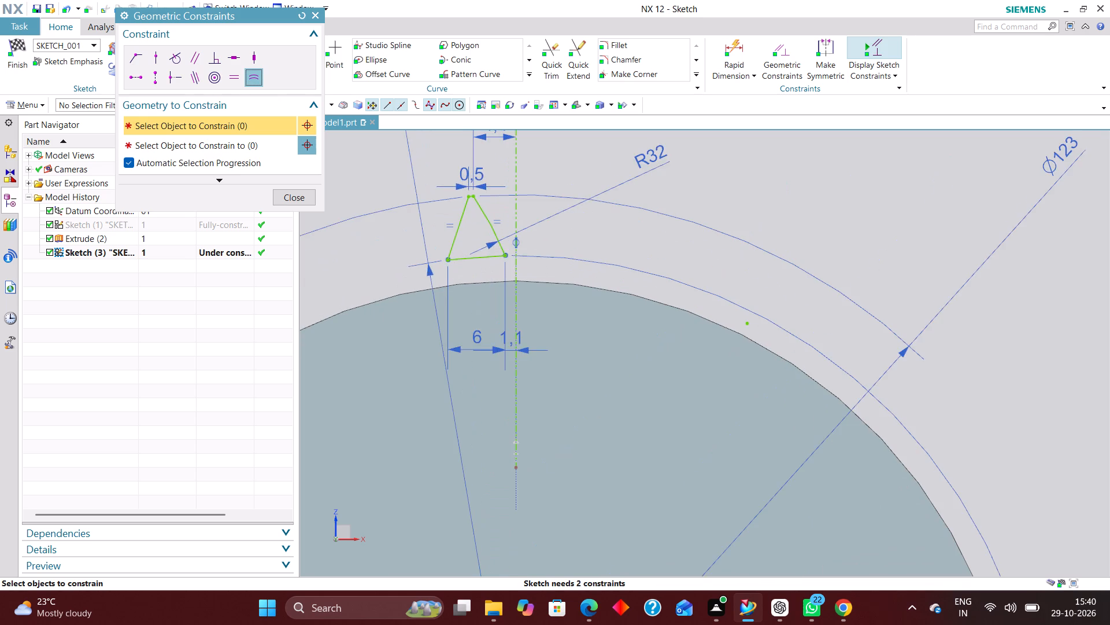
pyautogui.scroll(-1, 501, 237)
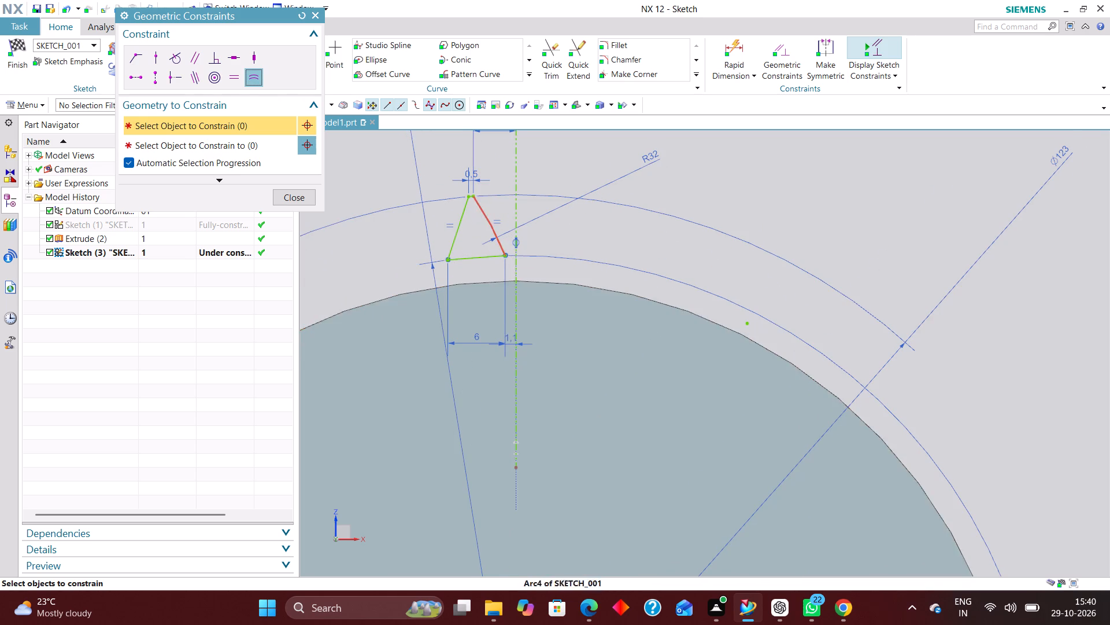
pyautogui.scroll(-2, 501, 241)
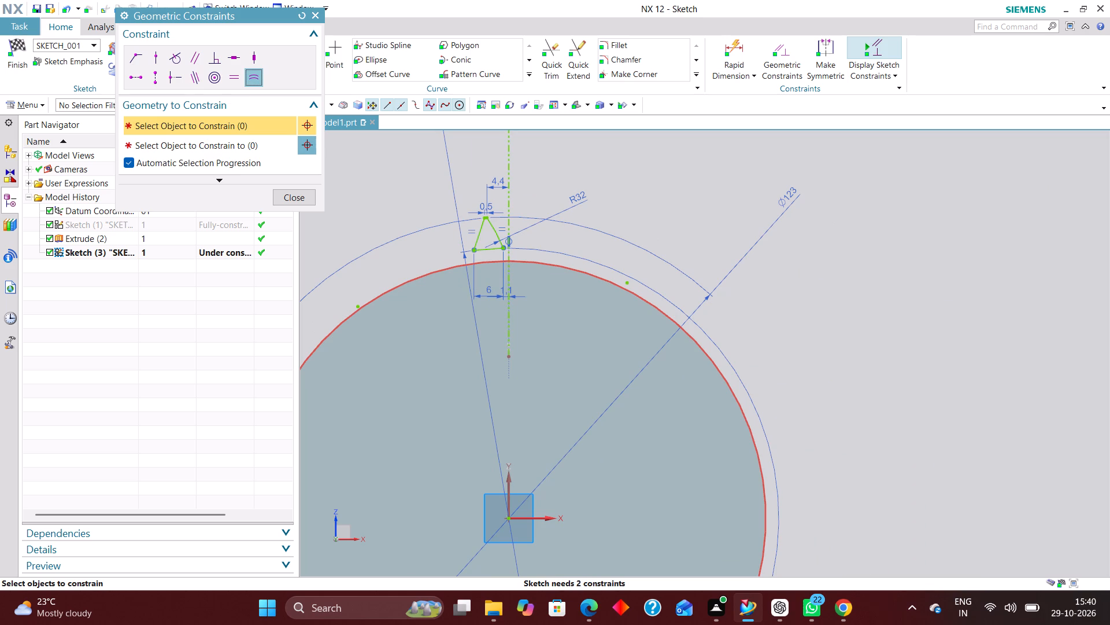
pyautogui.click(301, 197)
# Finish the tooth profile sketch and return to the 3D model.
pyautogui.scroll(-2, 653, 224)
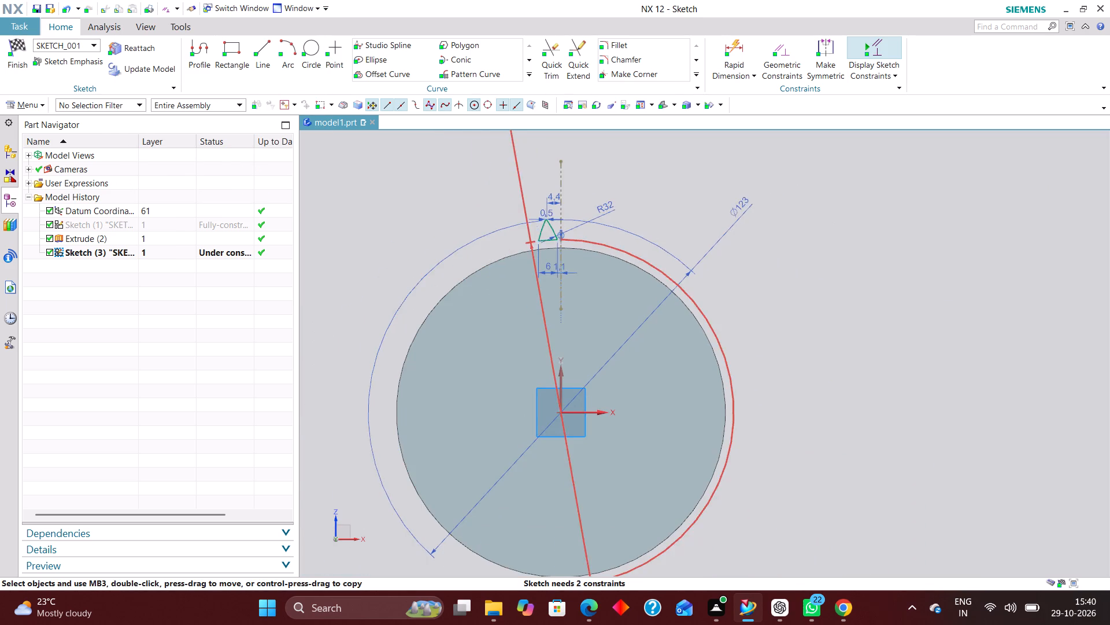
pyautogui.scroll(1, 648, 264)
pyautogui.click(18, 45)
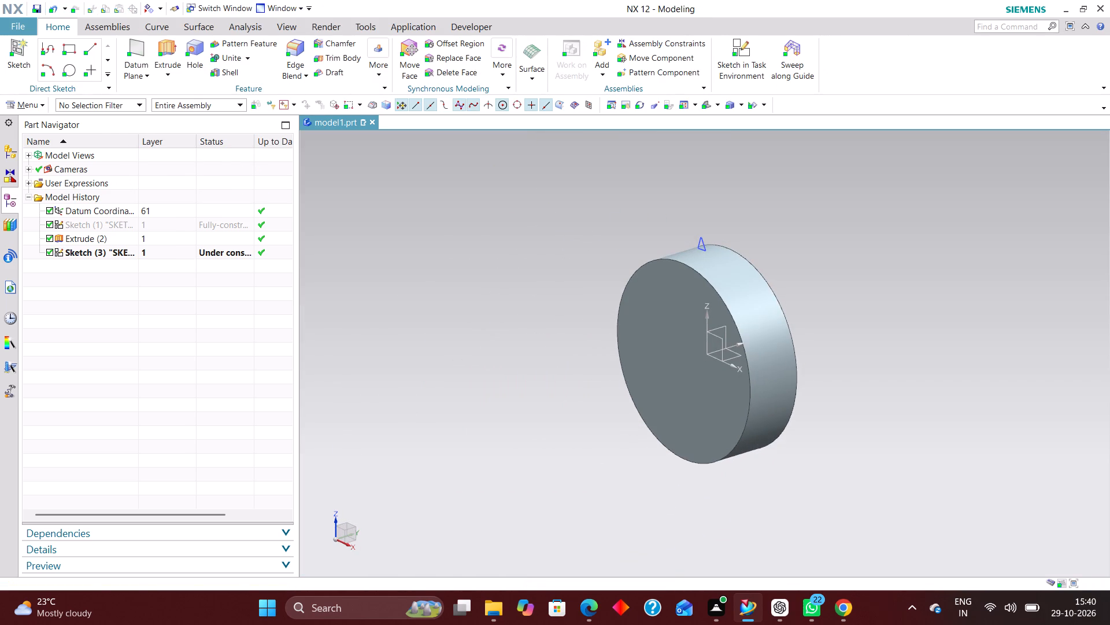
# Open the gear blank's circle sketch, Sketch (1), for editing to check it, and exit the sketch.
pyautogui.click(135, 226)
pyautogui.rightClick(133, 225)
pyautogui.click(208, 295)
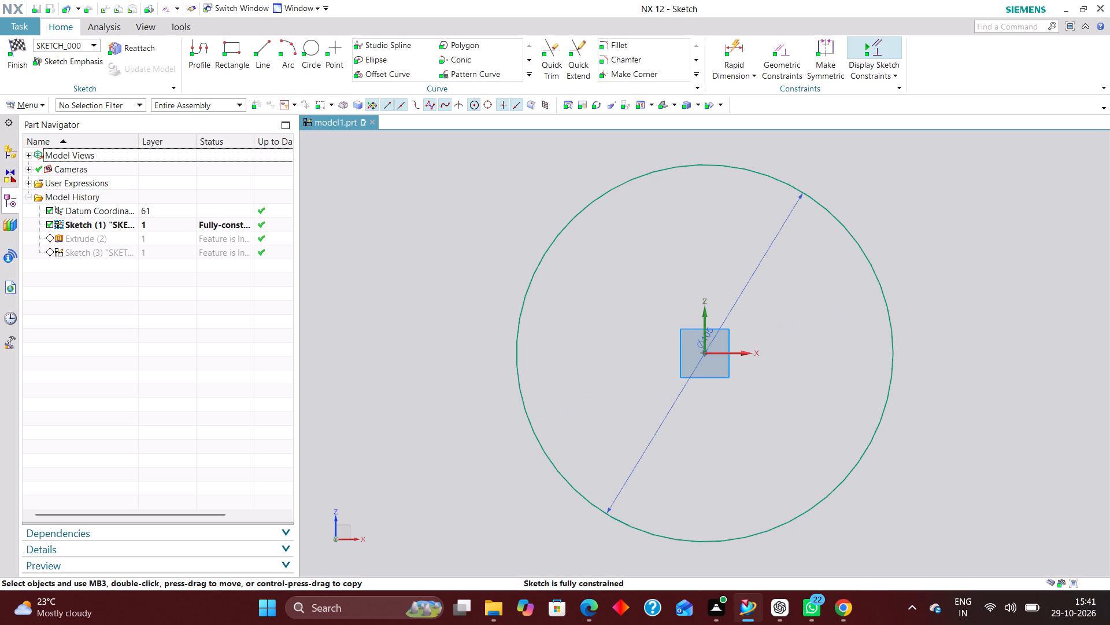
pyautogui.click(22, 47)
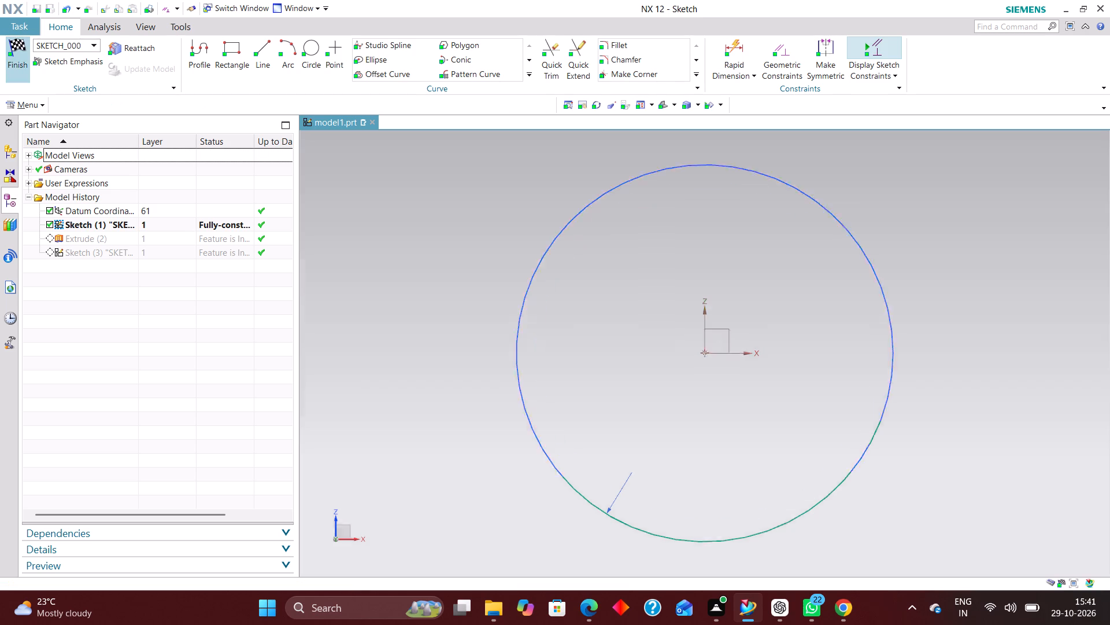
# Reopen the tooth profile sketch, Sketch (3), and move the 110.3 diameter dimension beside the 123 diameter dimension.
pyautogui.rightClick(110, 237)
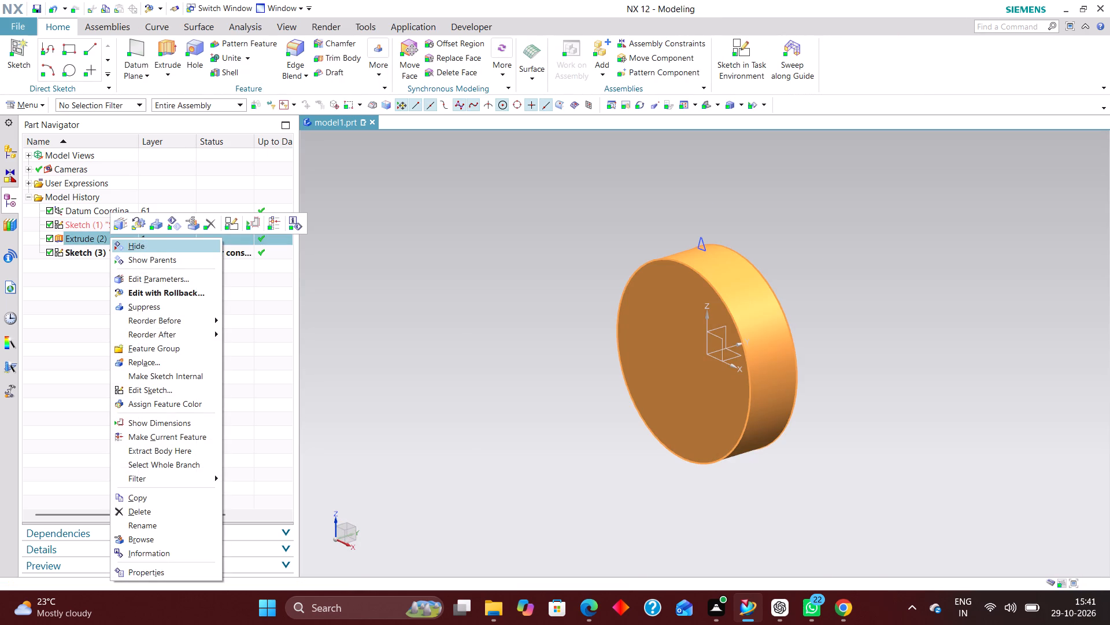
pyautogui.click(492, 281)
pyautogui.click(159, 253)
pyautogui.rightClick(160, 252)
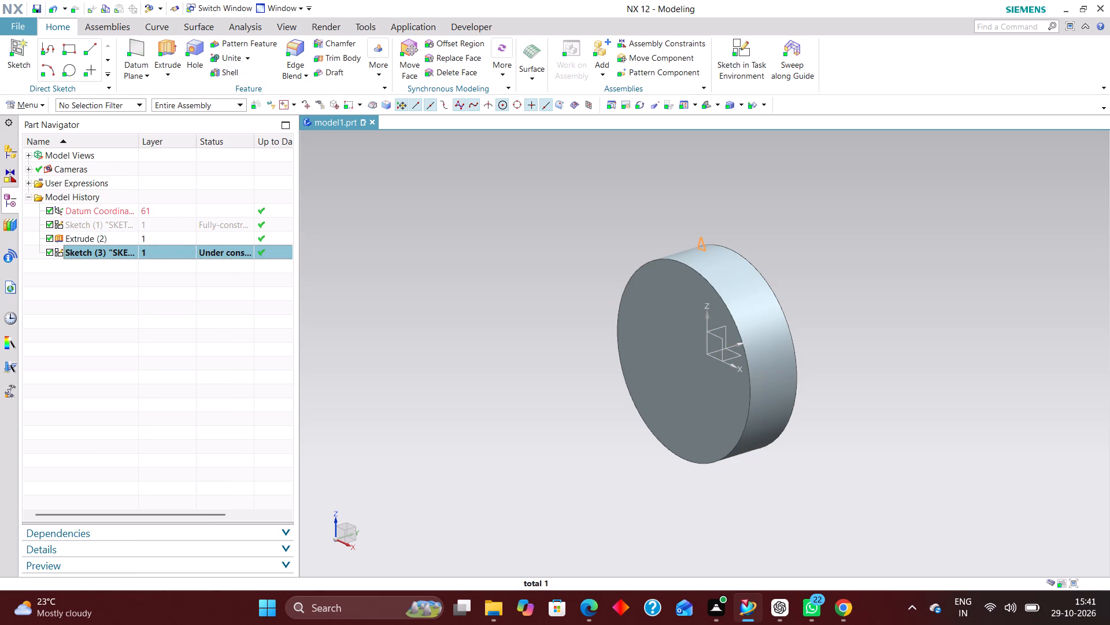
pyautogui.click(223, 296)
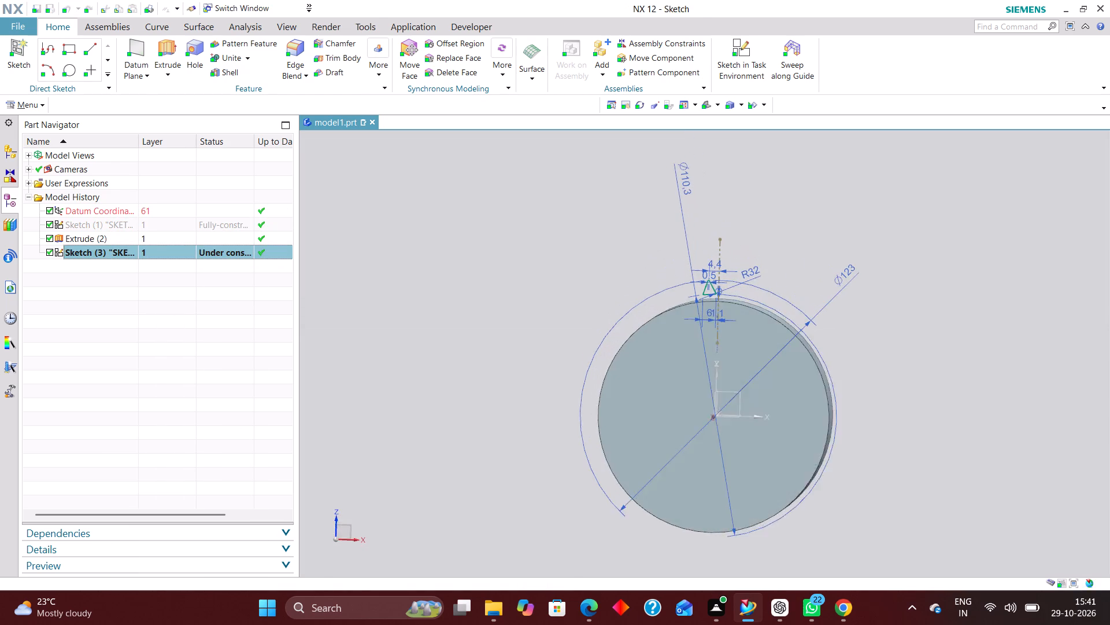
pyautogui.scroll(7, 719, 300)
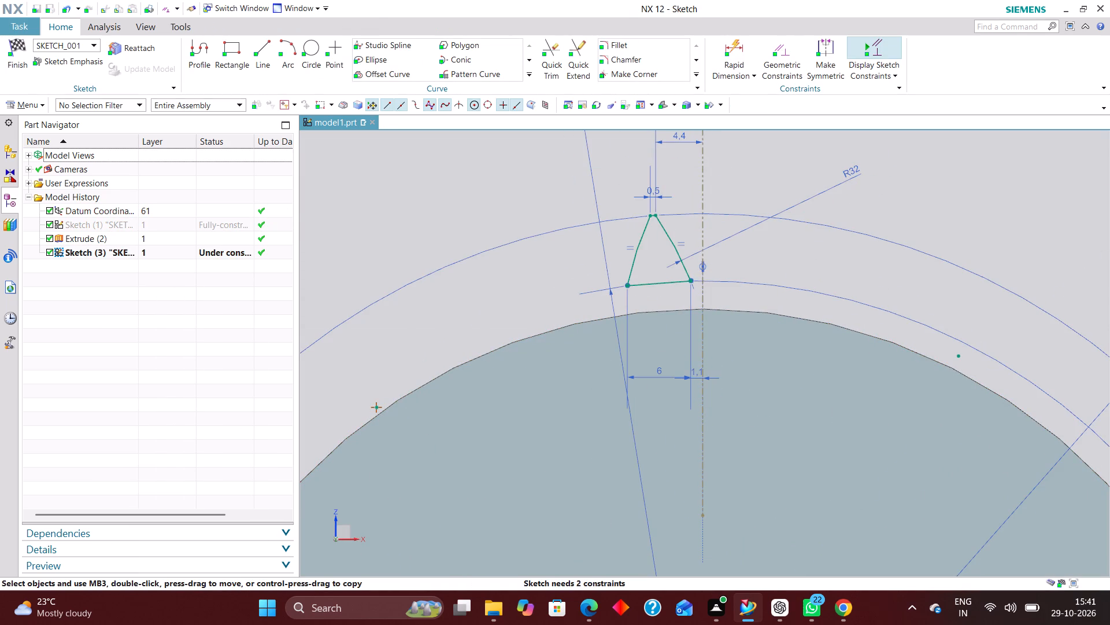
pyautogui.scroll(-2, 513, 213)
pyautogui.scroll(1, 630, 322)
pyautogui.scroll(-3, 555, 222)
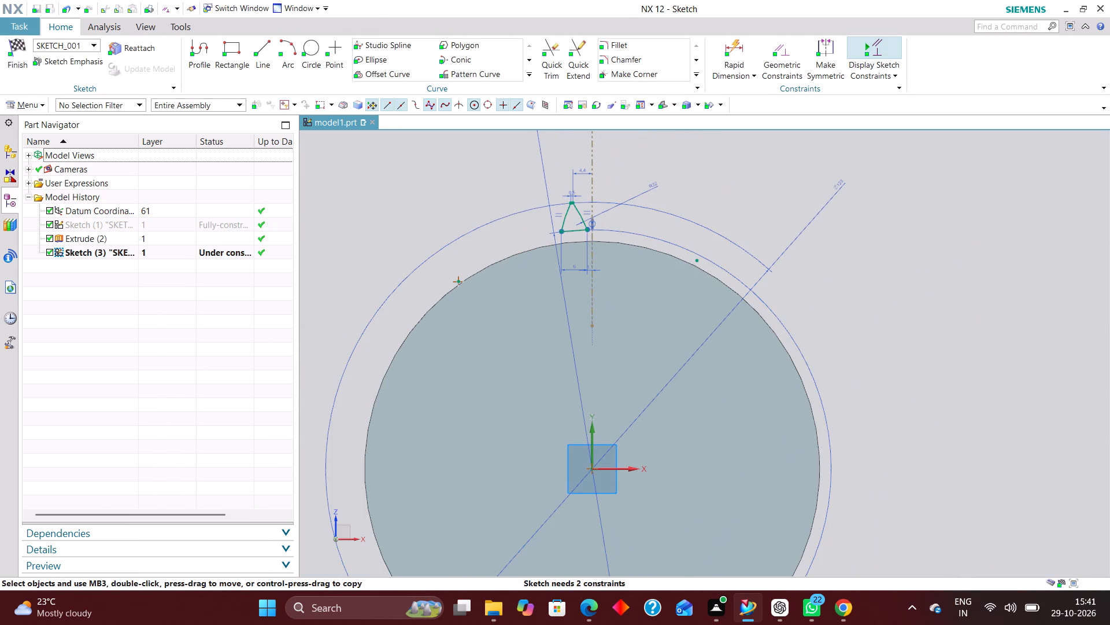
pyautogui.moveTo(811, 361); pyautogui.dragTo(815, 253)
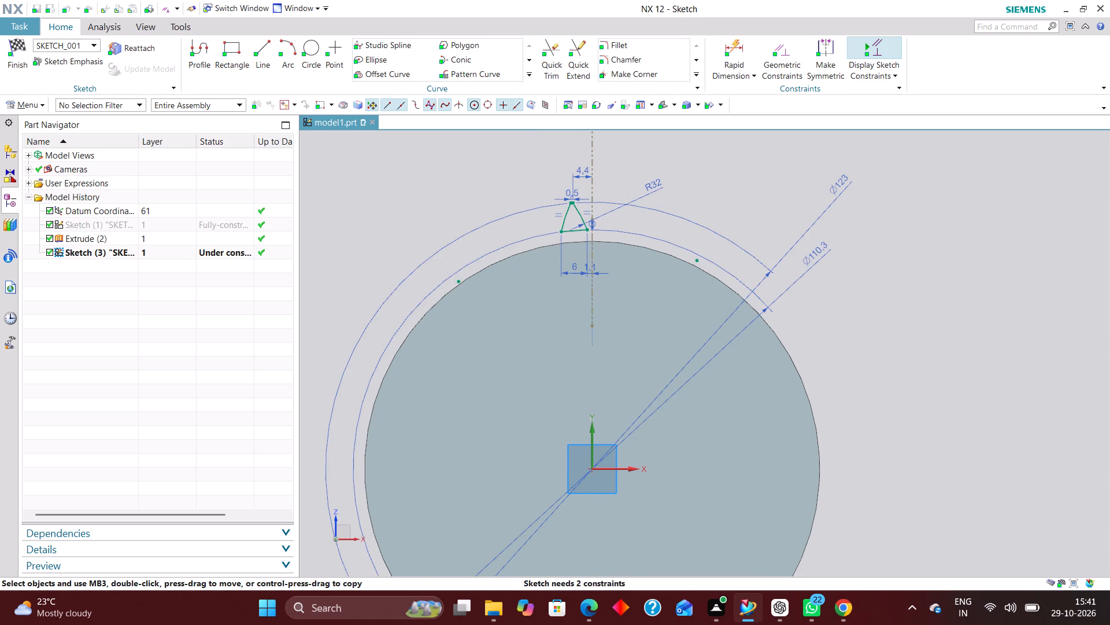
# Examine the tooth profile's position relative to the gear blank from an oblique view, and exit the sketch.
pyautogui.scroll(-3, 791, 270)
pyautogui.moveTo(838, 287); pyautogui.dragTo(838, 288, button='middle')
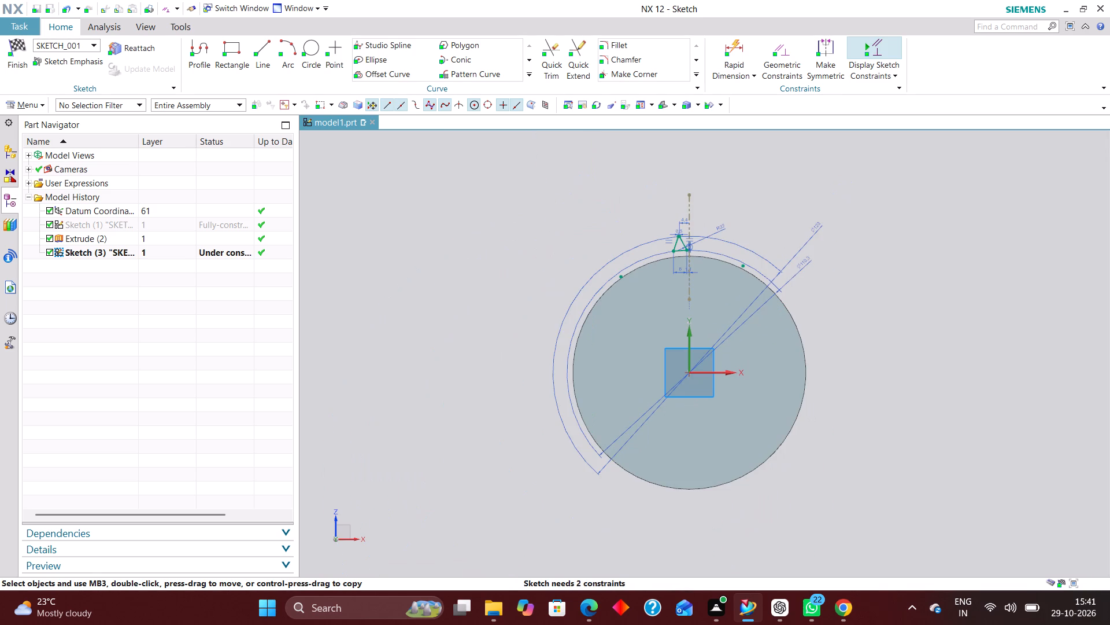
pyautogui.moveTo(838, 288); pyautogui.dragTo(831, 291, button='middle')
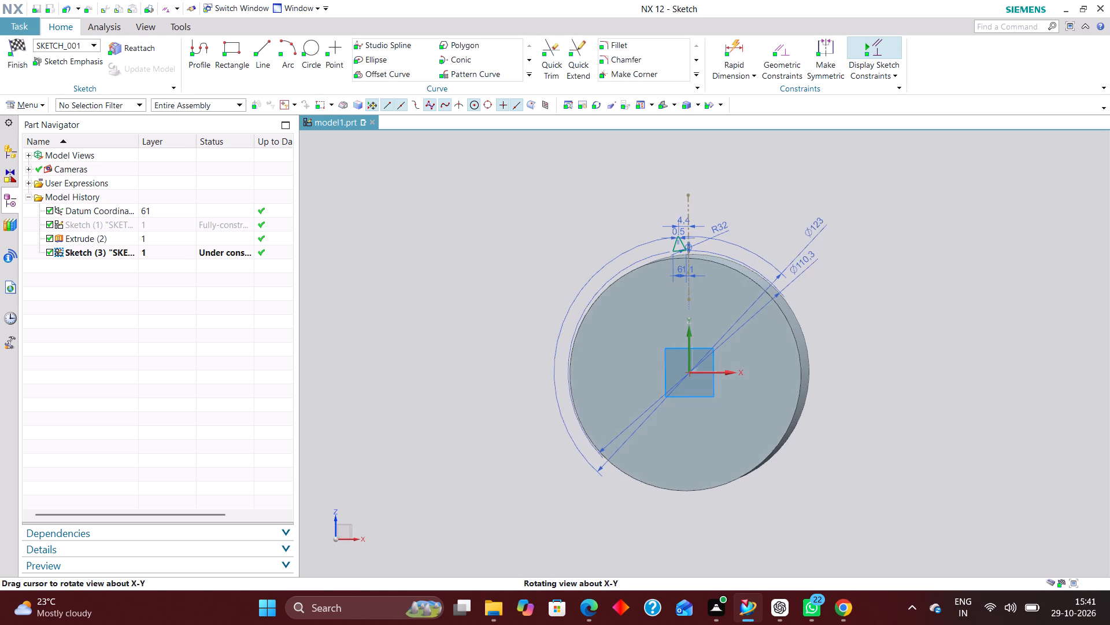
pyautogui.moveTo(831, 291); pyautogui.dragTo(830, 291, button='middle')
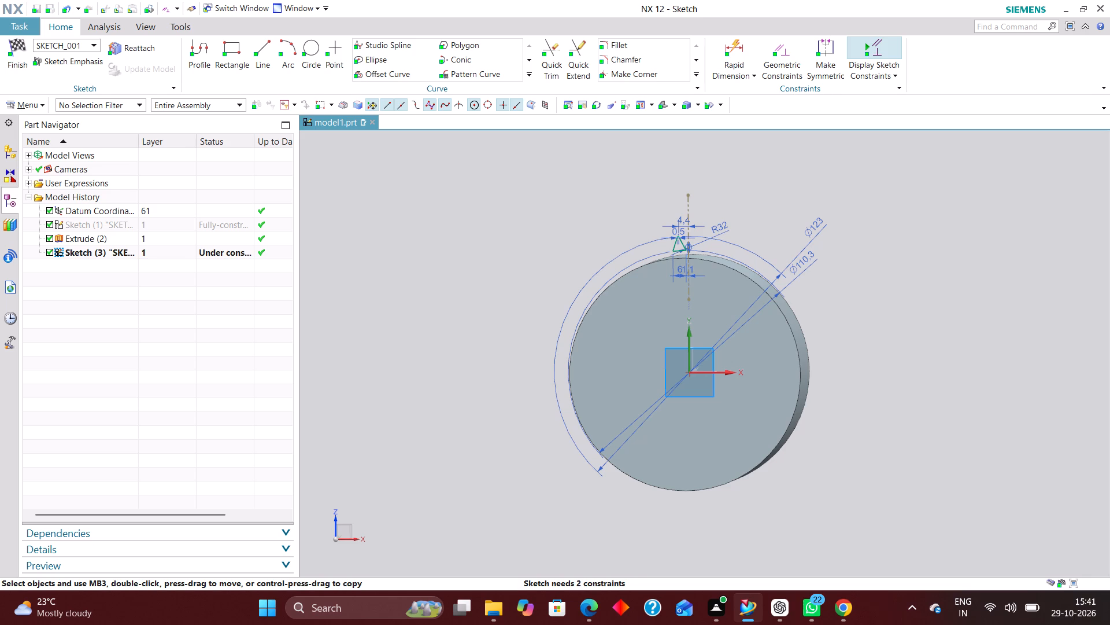
pyautogui.scroll(1, 844, 350)
pyautogui.moveTo(815, 355); pyautogui.dragTo(775, 362, button='middle')
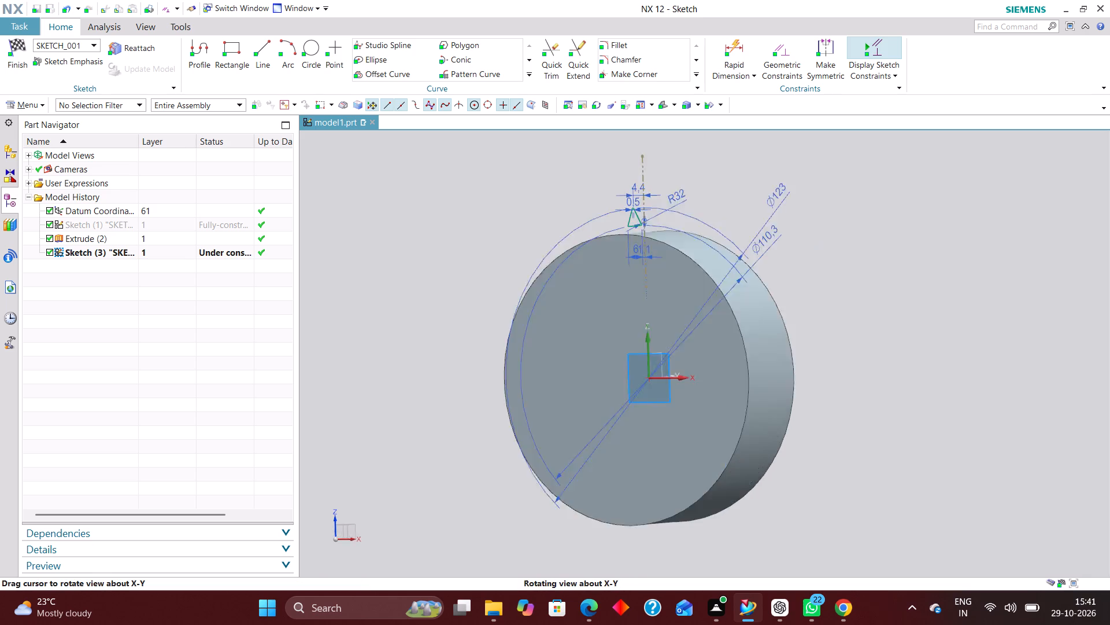
pyautogui.moveTo(775, 362); pyautogui.dragTo(772, 368, button='middle')
pyautogui.doubleClick(743, 358)
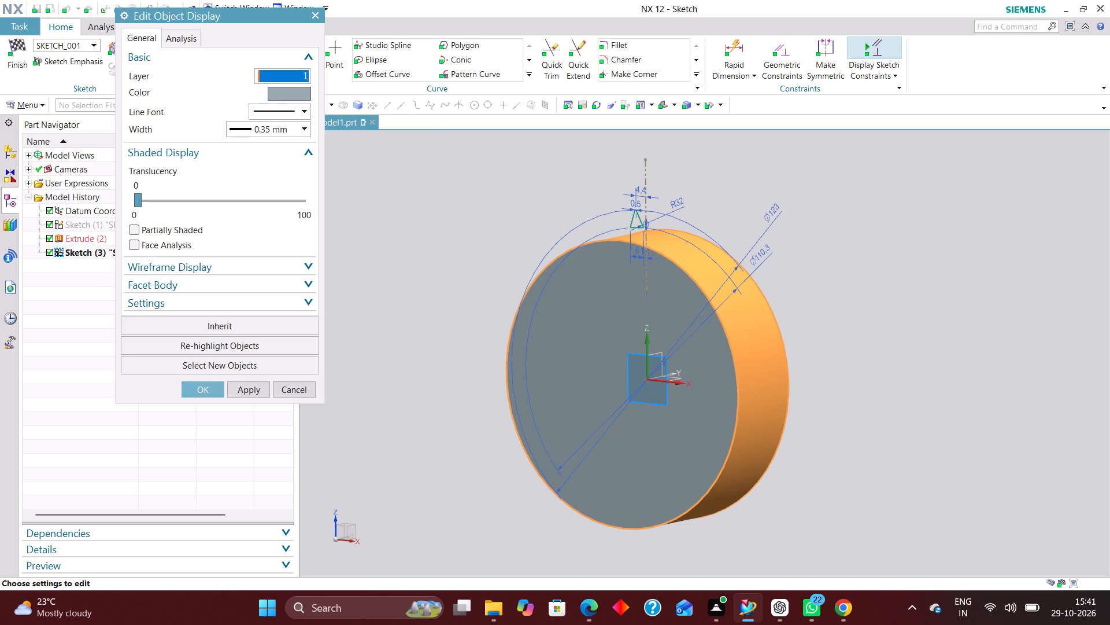
pyautogui.click(297, 394)
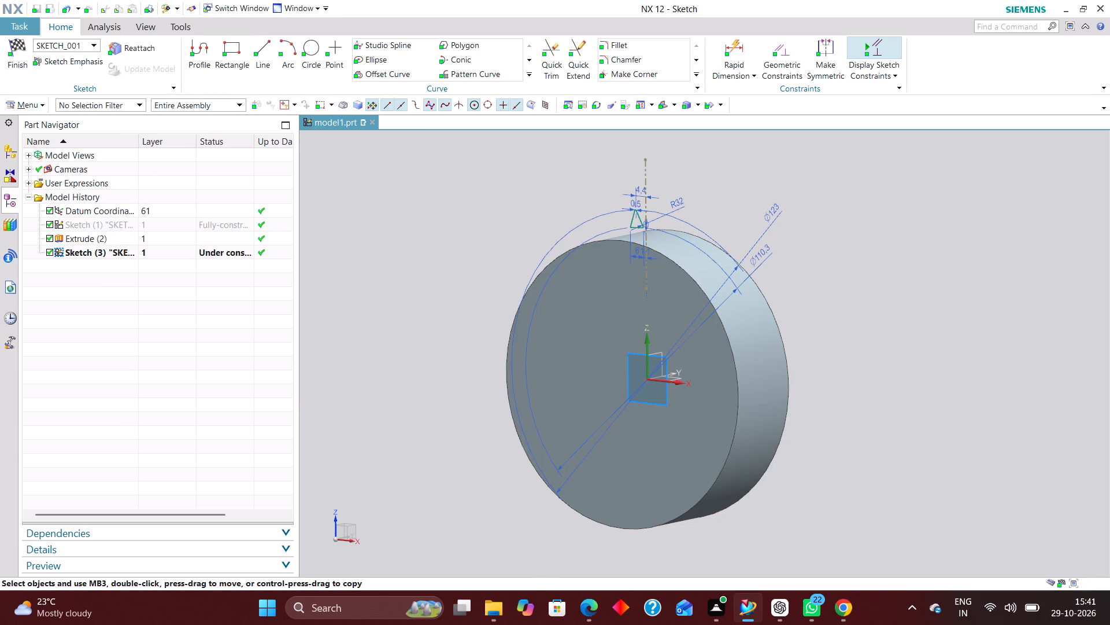
pyautogui.click(157, 225)
pyautogui.rightClick(158, 225)
pyautogui.click(344, 242)
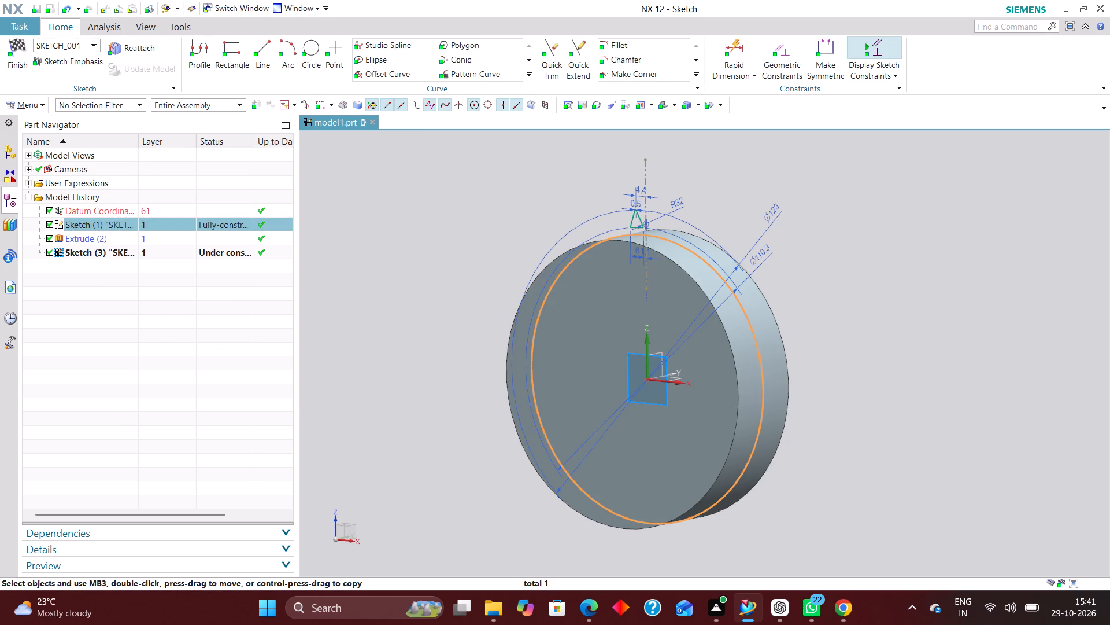
pyautogui.click(22, 41)
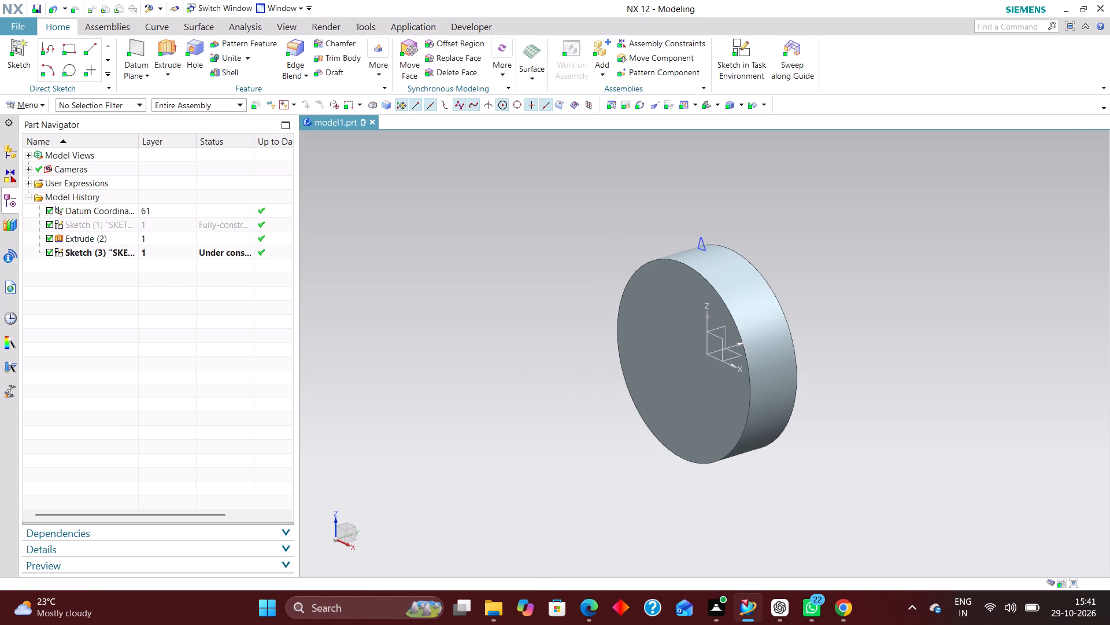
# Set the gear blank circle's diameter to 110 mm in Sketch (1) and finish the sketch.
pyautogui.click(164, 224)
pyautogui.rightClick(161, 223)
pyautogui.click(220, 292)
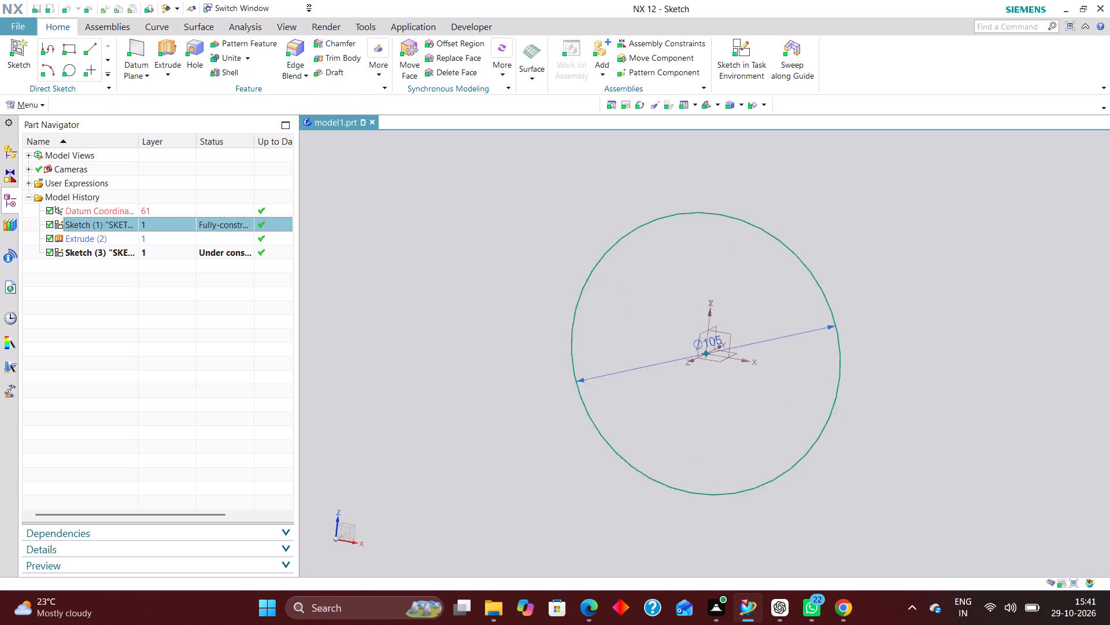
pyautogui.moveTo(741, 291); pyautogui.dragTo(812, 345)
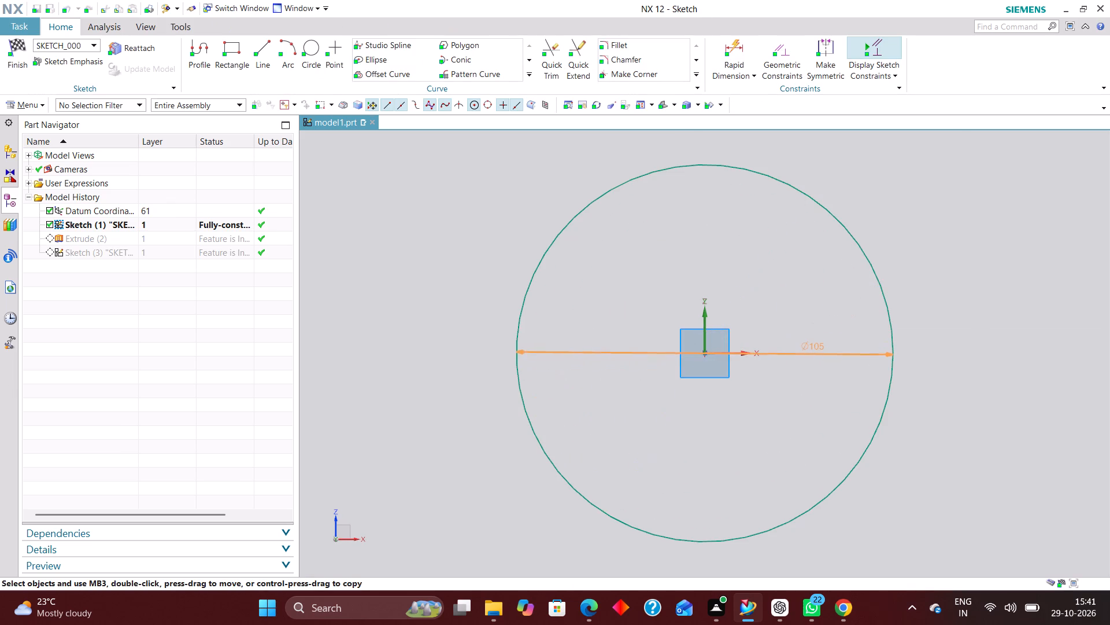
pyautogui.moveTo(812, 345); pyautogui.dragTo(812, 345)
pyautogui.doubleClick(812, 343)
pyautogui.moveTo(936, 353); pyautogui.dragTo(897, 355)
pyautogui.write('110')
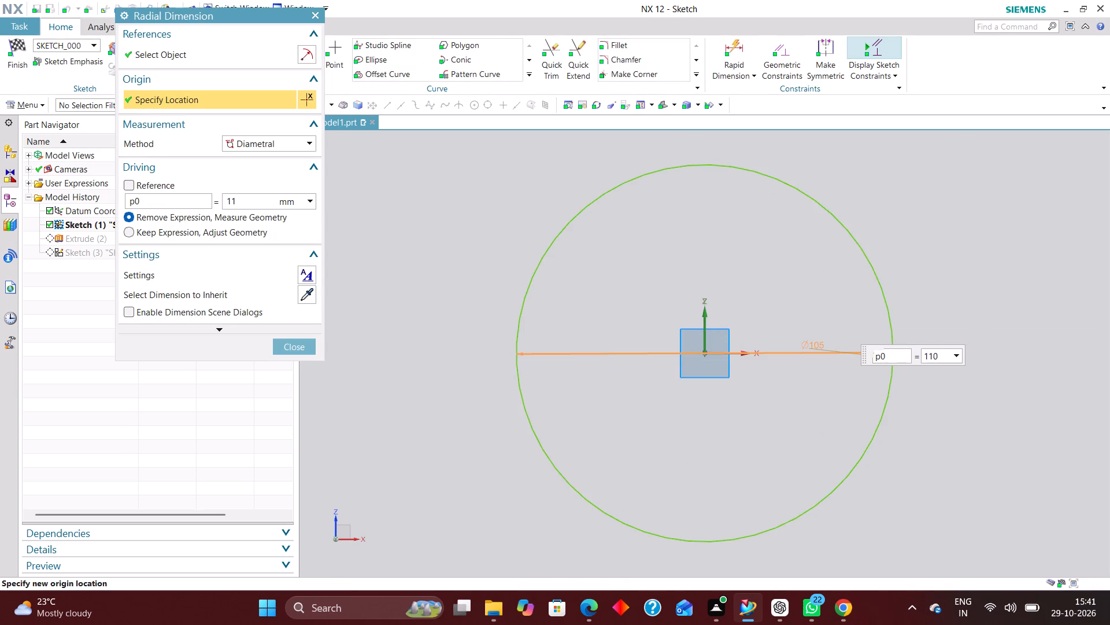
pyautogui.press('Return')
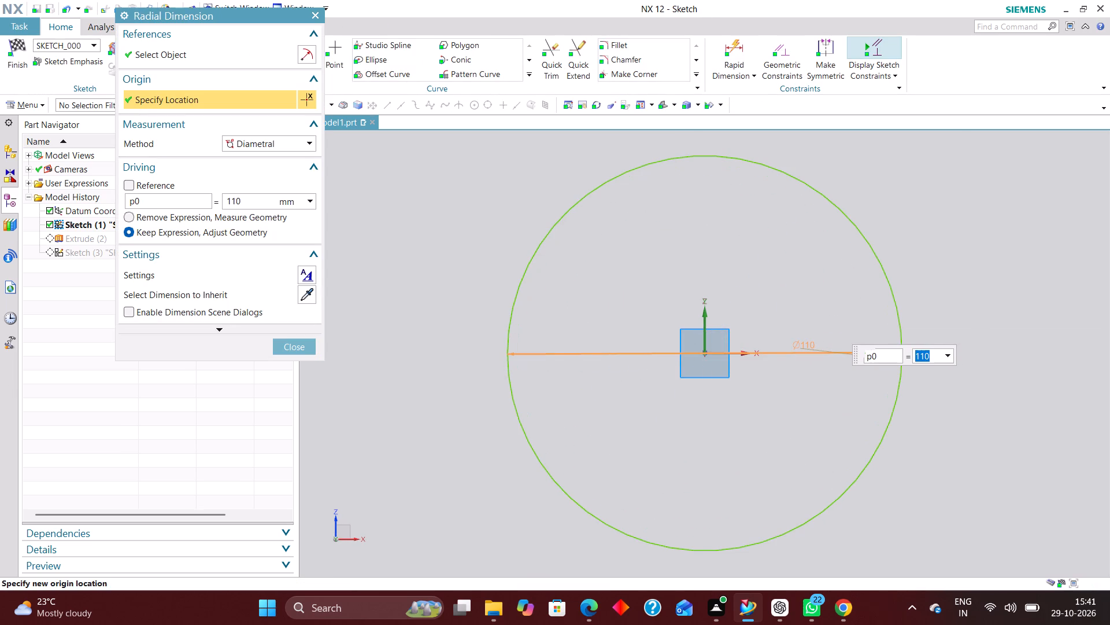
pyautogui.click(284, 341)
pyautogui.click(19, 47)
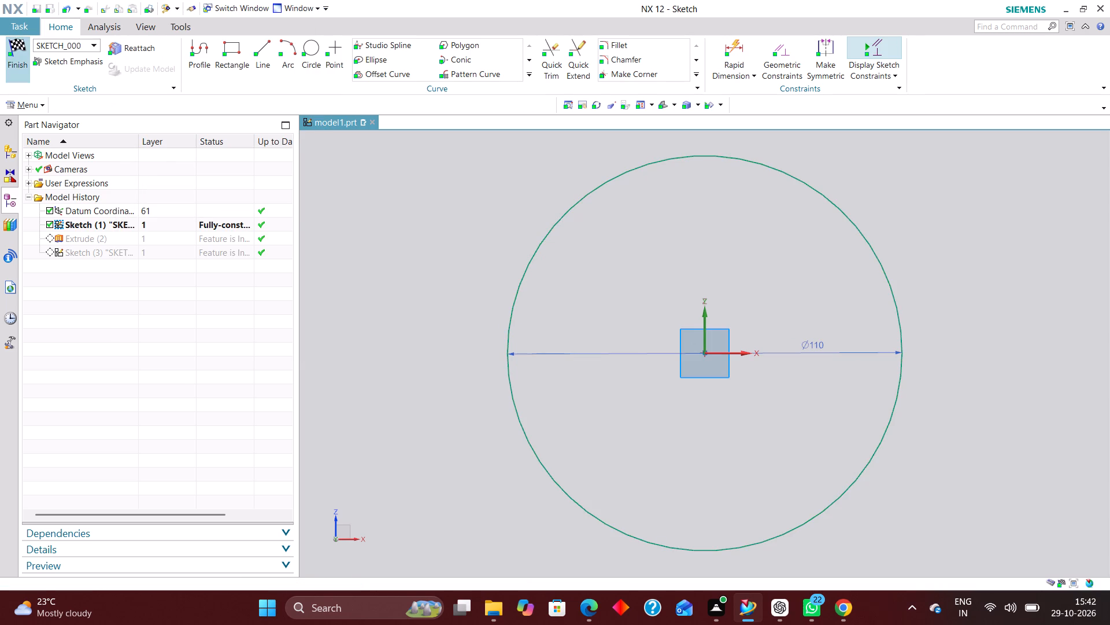
# Reopen the tooth profile sketch to check the tooth's base against the resized gear blank, and exit the sketch.
pyautogui.scroll(3, 721, 270)
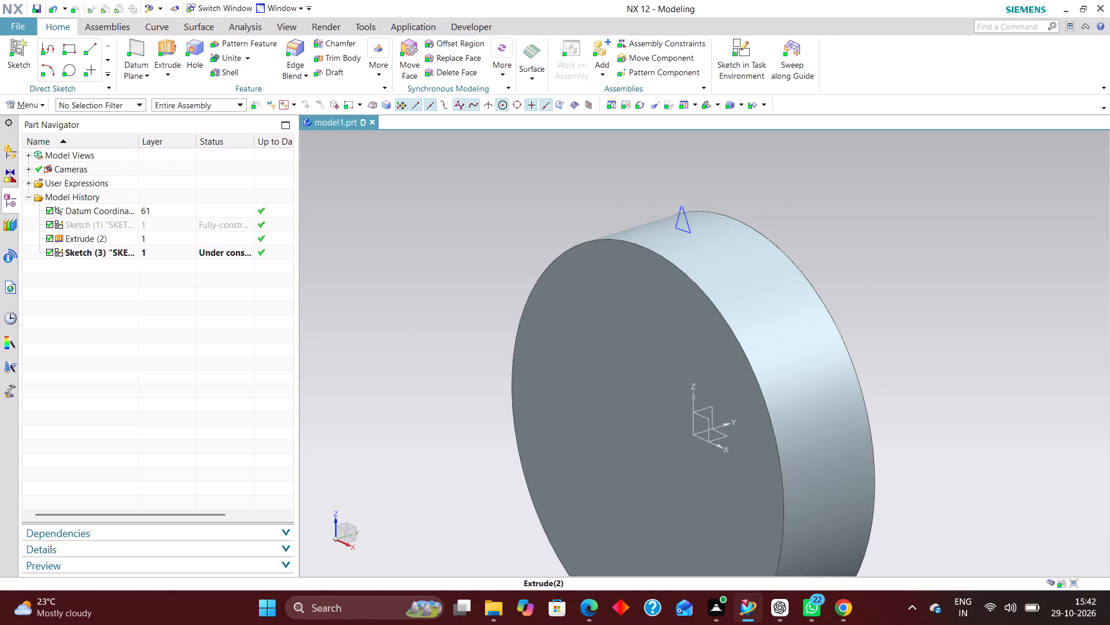
pyautogui.moveTo(745, 273); pyautogui.dragTo(768, 257, button='middle')
pyautogui.scroll(1, 768, 258)
pyautogui.moveTo(767, 258); pyautogui.dragTo(758, 270, button='middle')
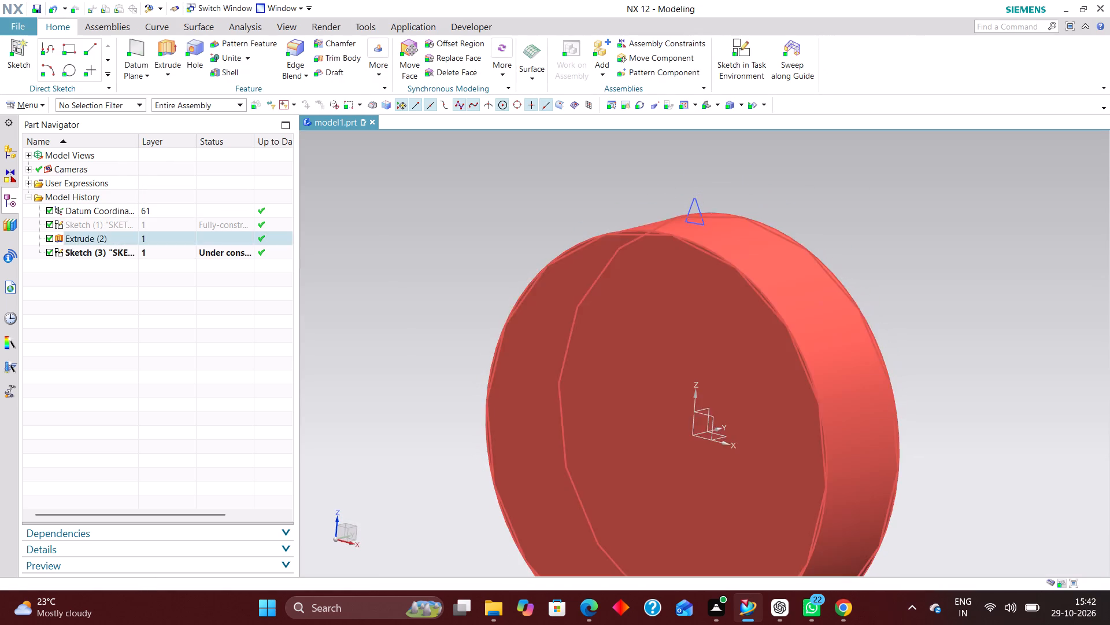
pyautogui.click(184, 220)
pyautogui.click(177, 253)
pyautogui.rightClick(177, 251)
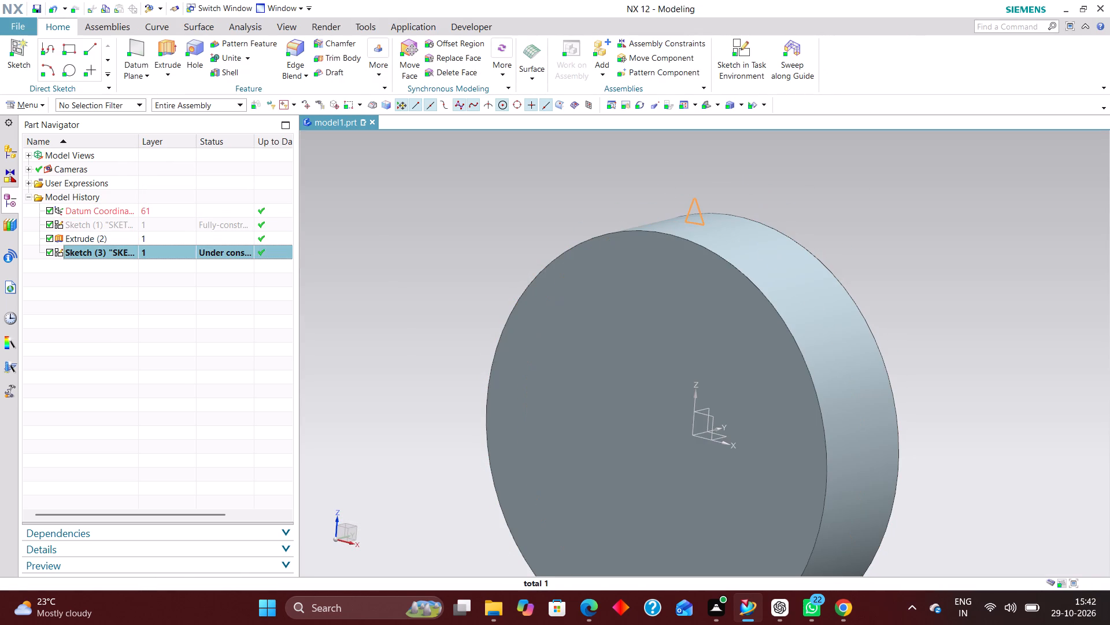
pyautogui.click(247, 295)
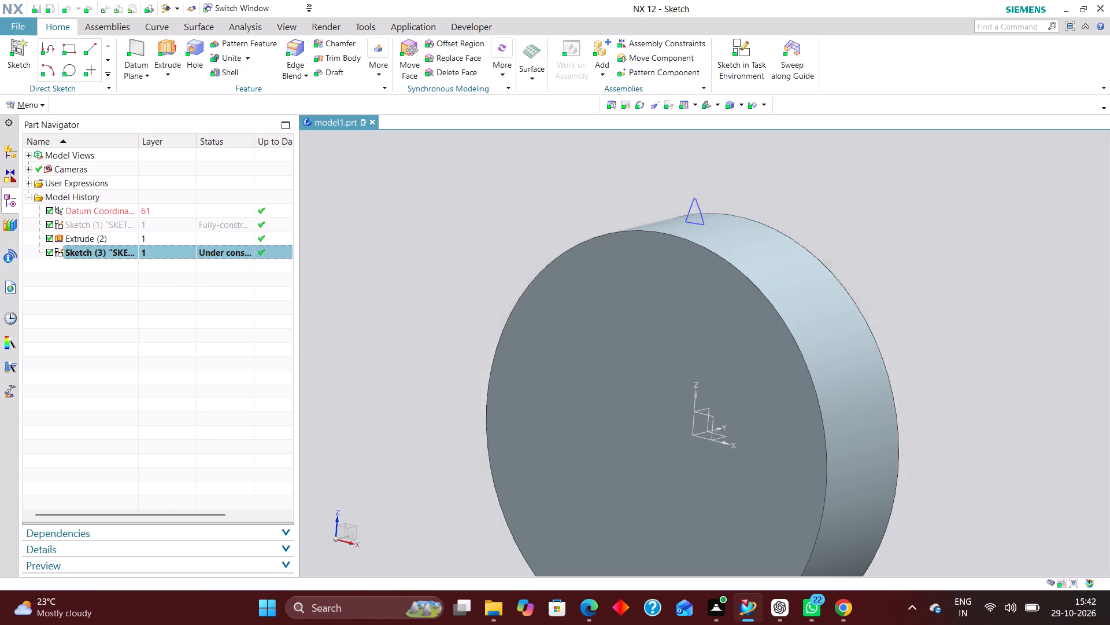
pyautogui.scroll(6, 739, 235)
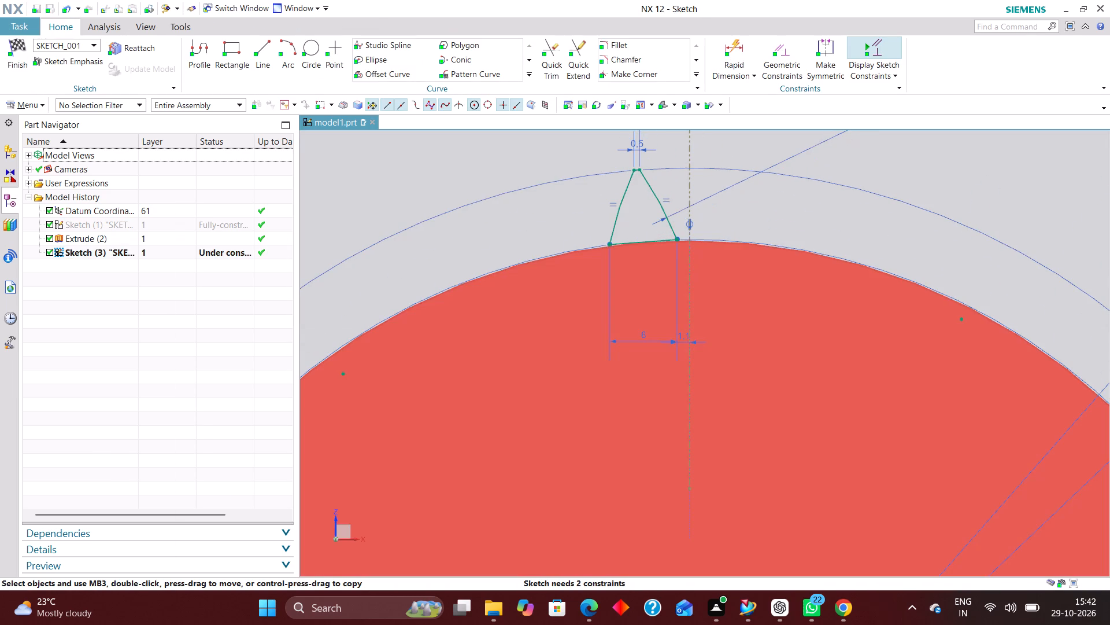
pyautogui.scroll(-4, 611, 282)
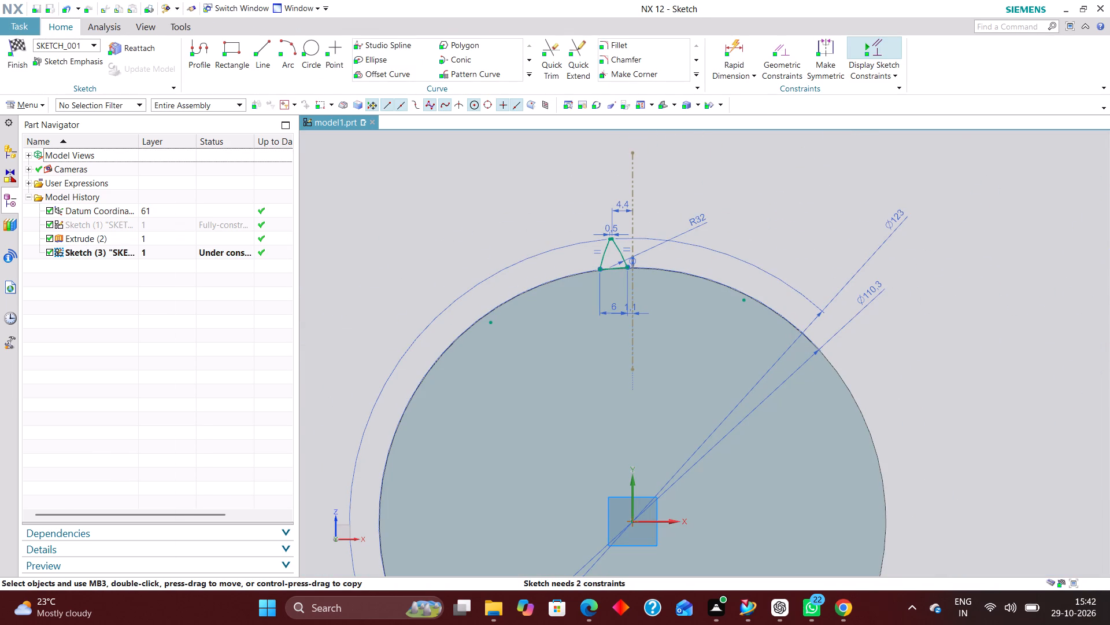
pyautogui.click(13, 42)
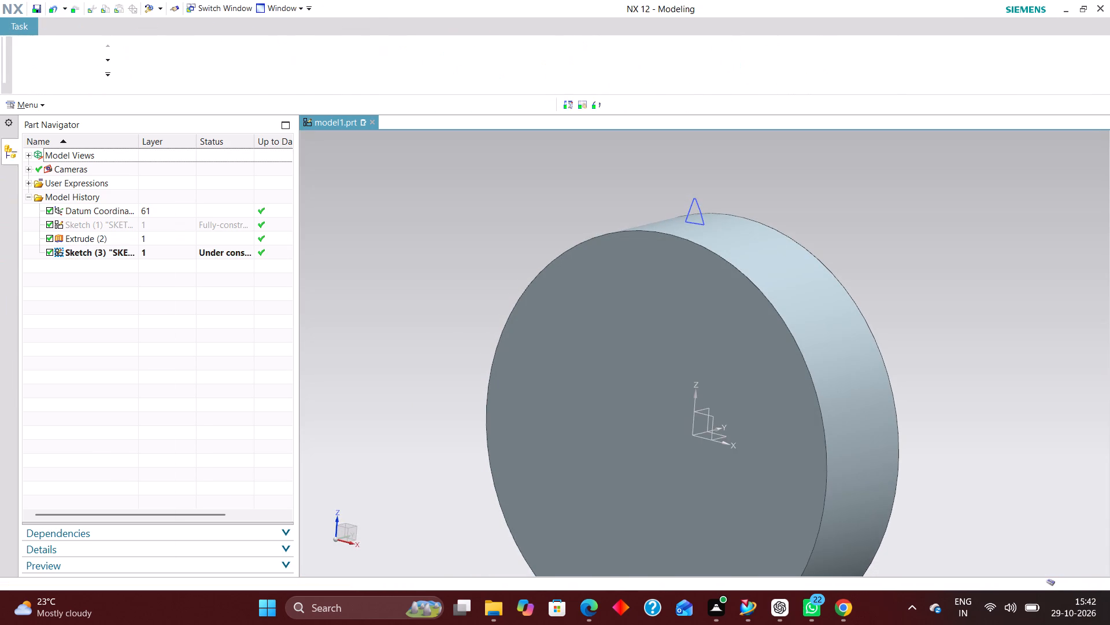
# Set the gear blank circle's diameter to 110.3 mm in Sketch (1) and finish the sketch.
pyautogui.click(175, 224)
pyautogui.rightClick(175, 222)
pyautogui.click(228, 293)
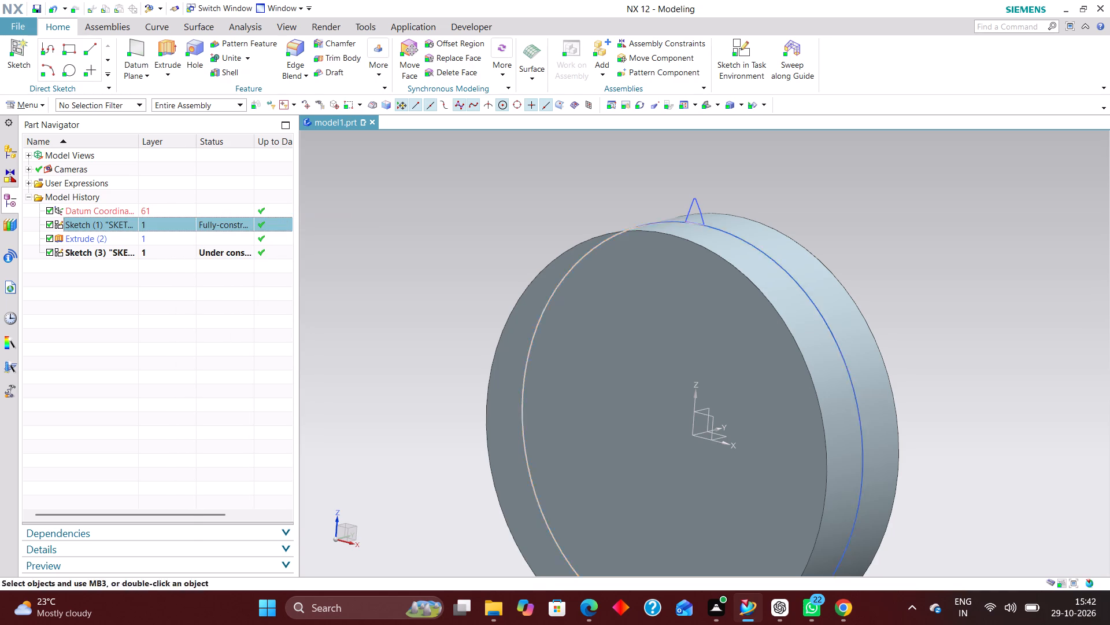
pyautogui.doubleClick(812, 346)
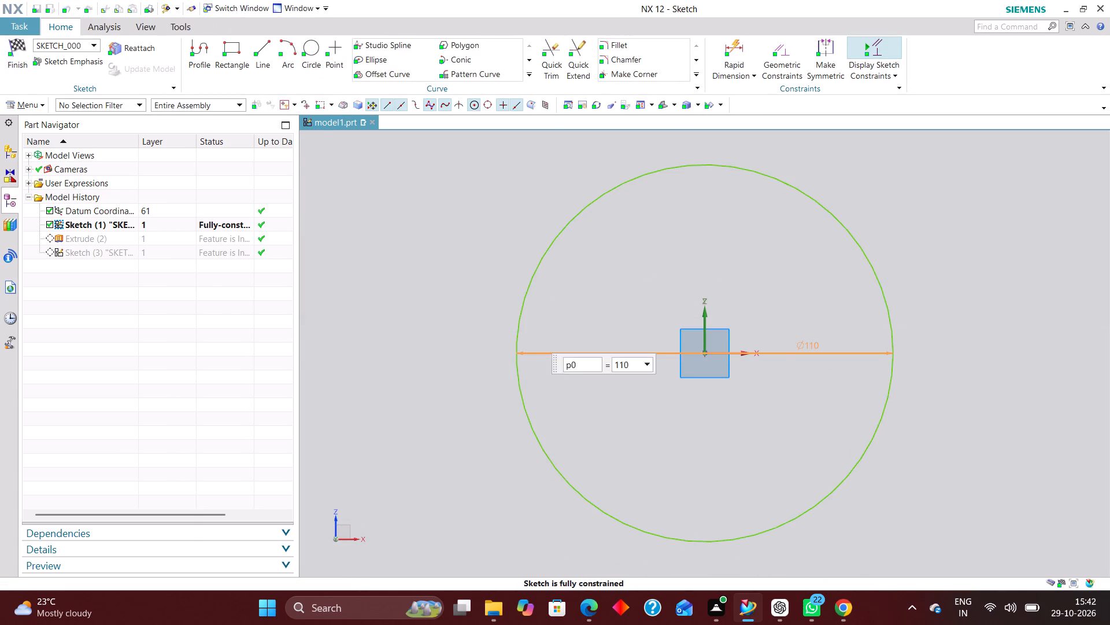
pyautogui.moveTo(735, 359); pyautogui.dragTo(657, 358)
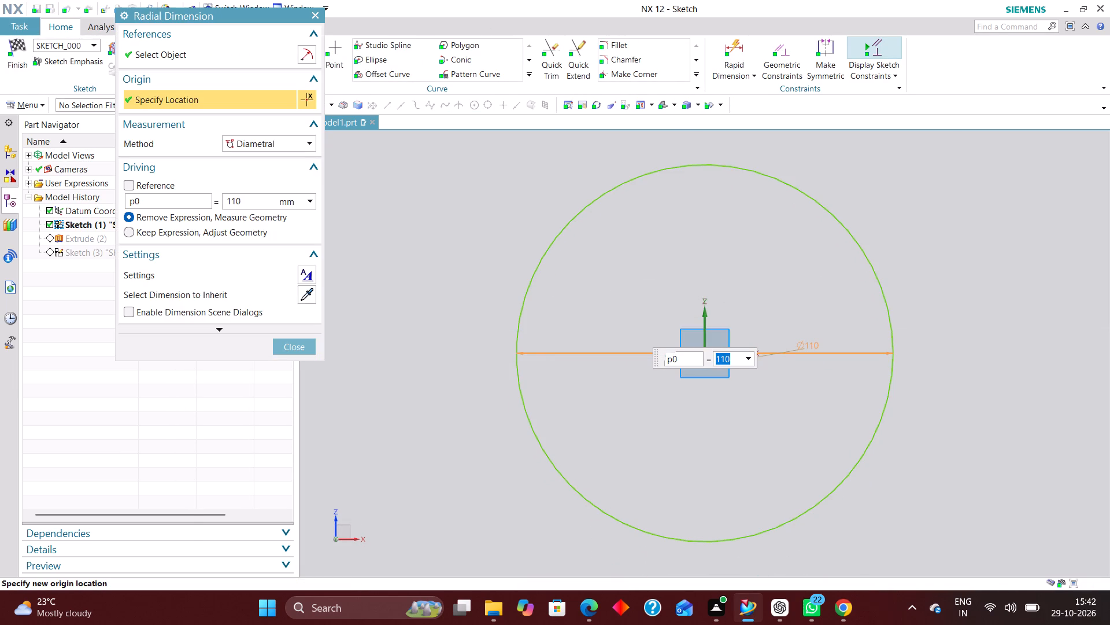
pyautogui.write('110.3')
pyautogui.press('Return')
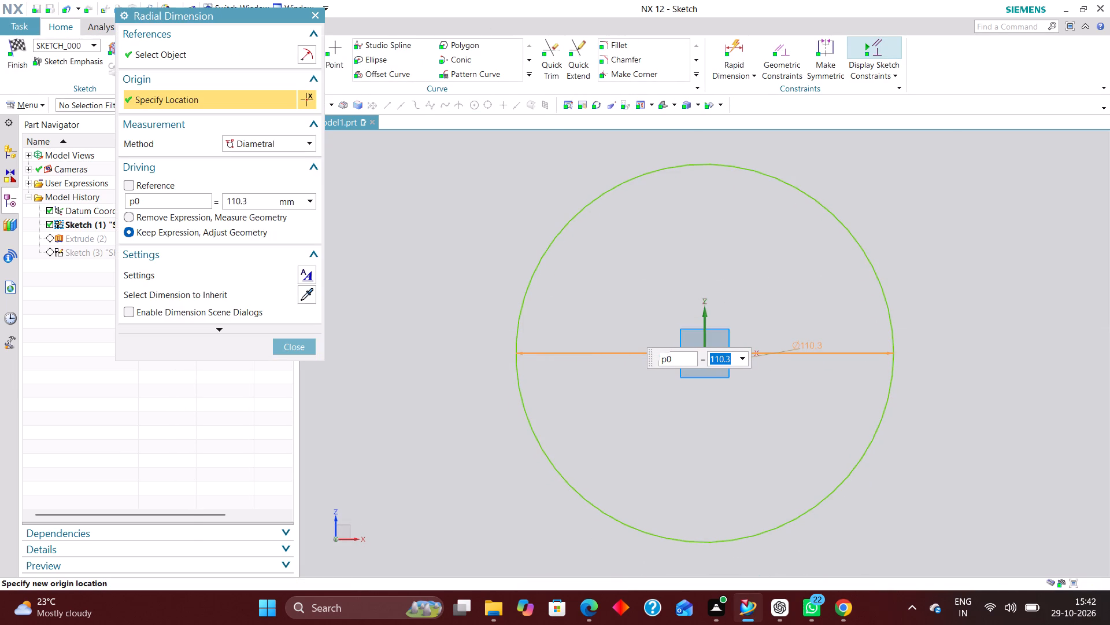
pyautogui.click(305, 345)
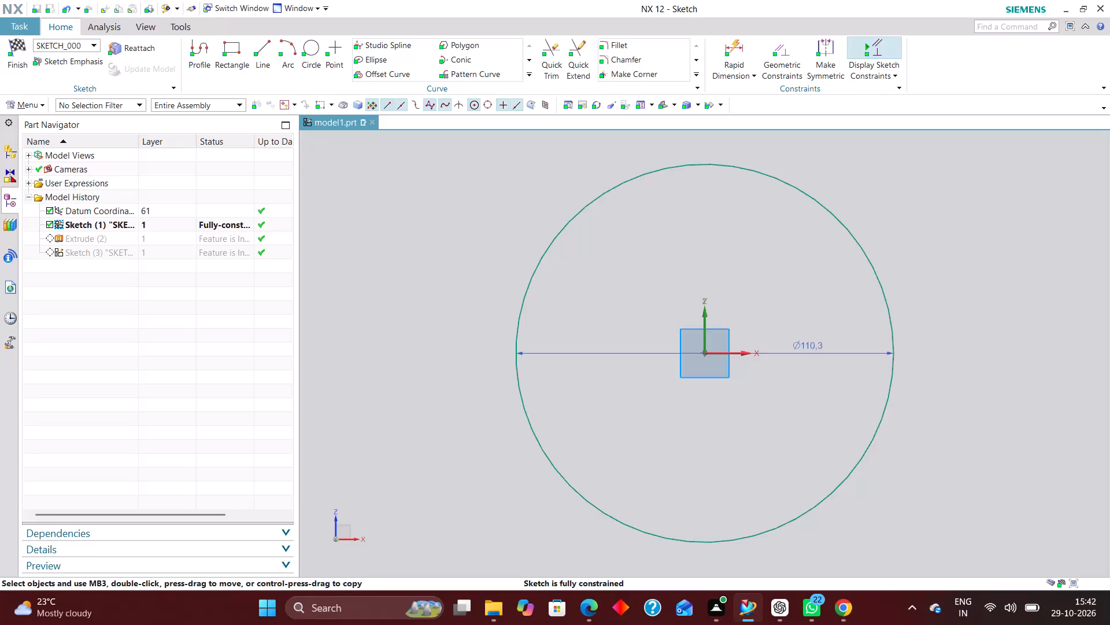
pyautogui.click(26, 46)
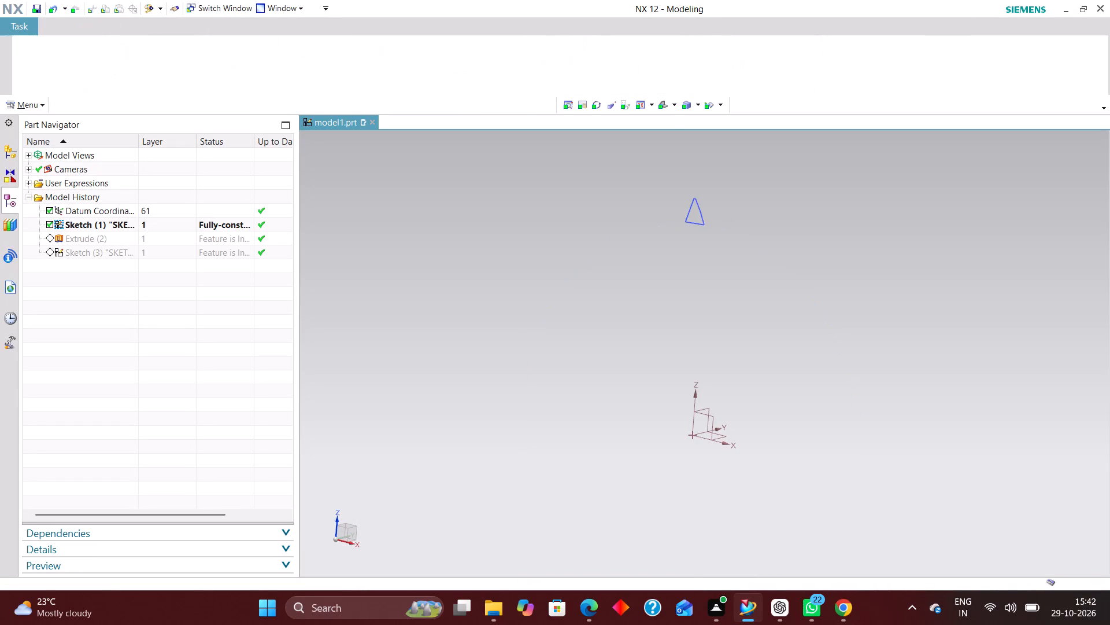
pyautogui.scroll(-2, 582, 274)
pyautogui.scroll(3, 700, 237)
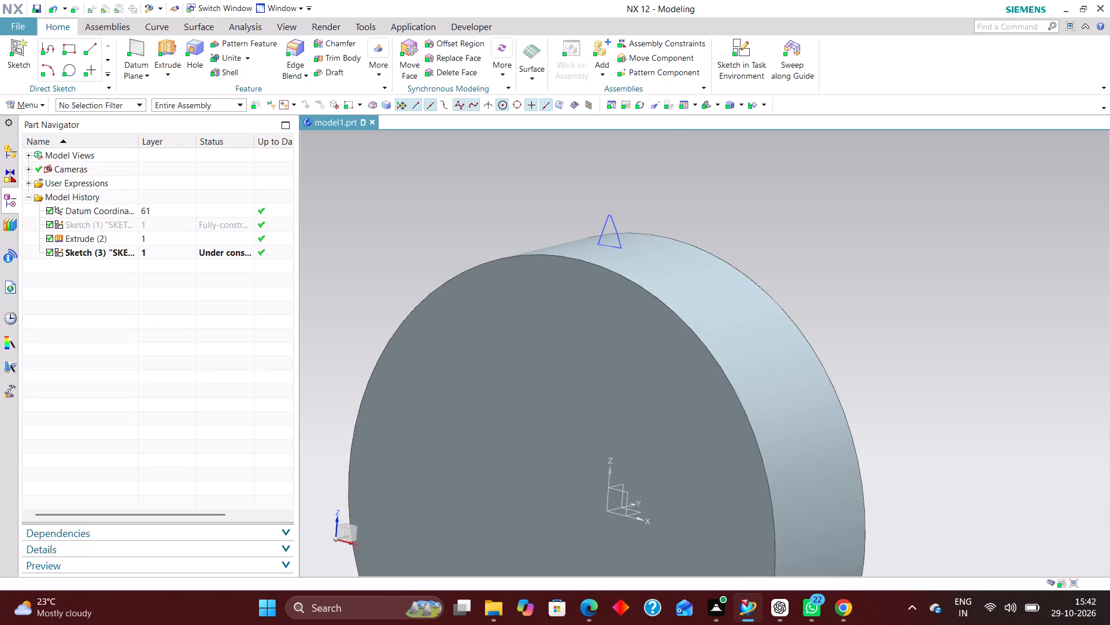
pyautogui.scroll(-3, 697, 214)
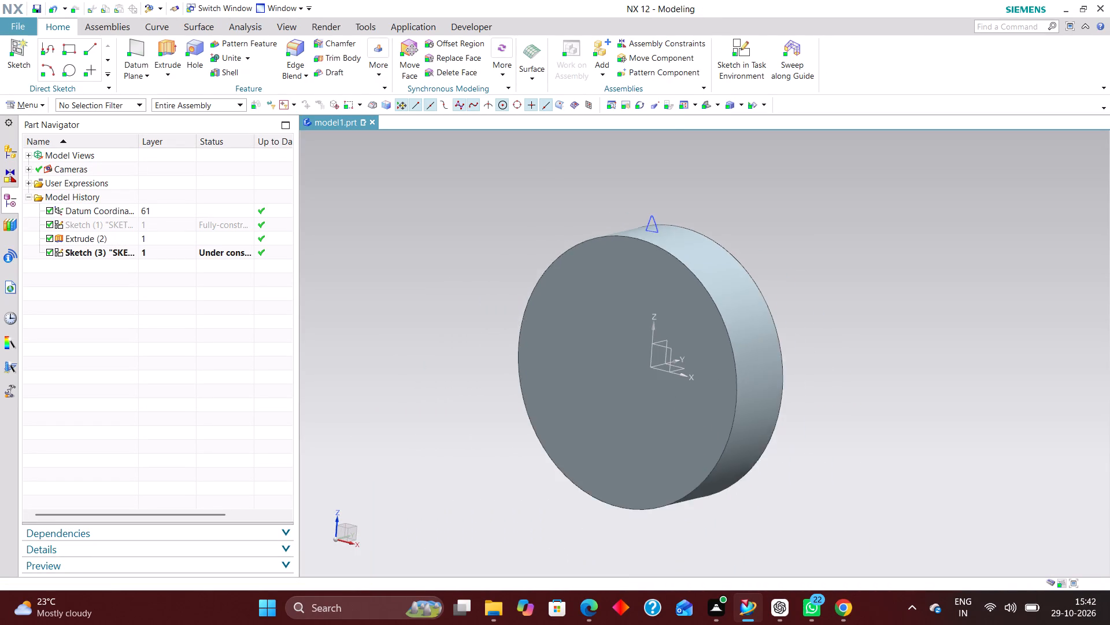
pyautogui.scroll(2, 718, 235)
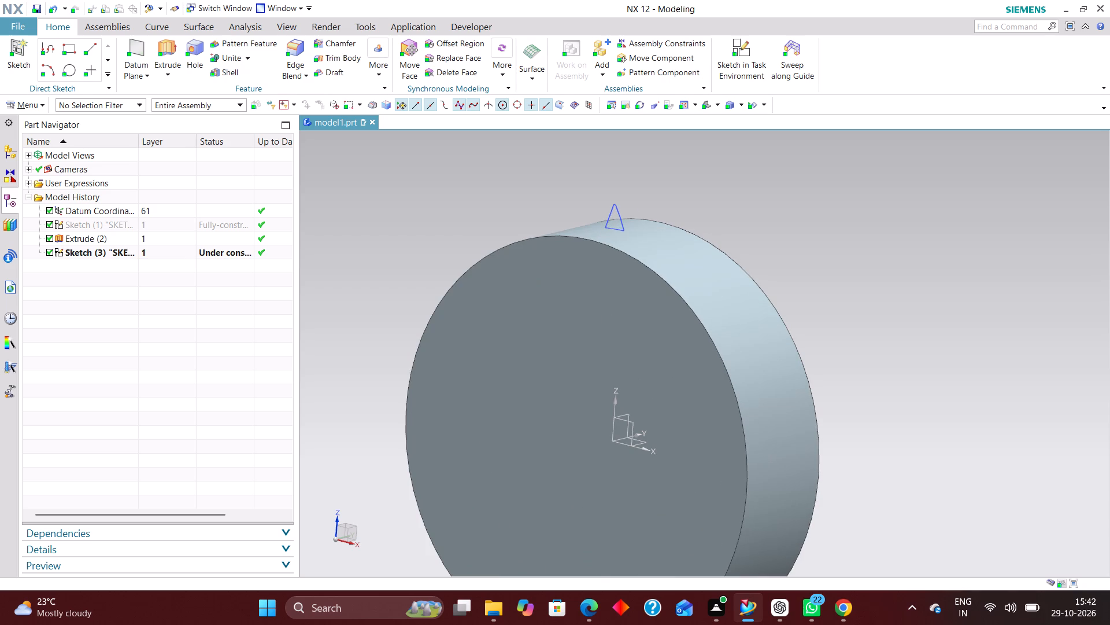
# Extrude the tooth profile sketch symmetrically with a 15 mm distance as a separate body with no Boolean.
pyautogui.click(168, 45)
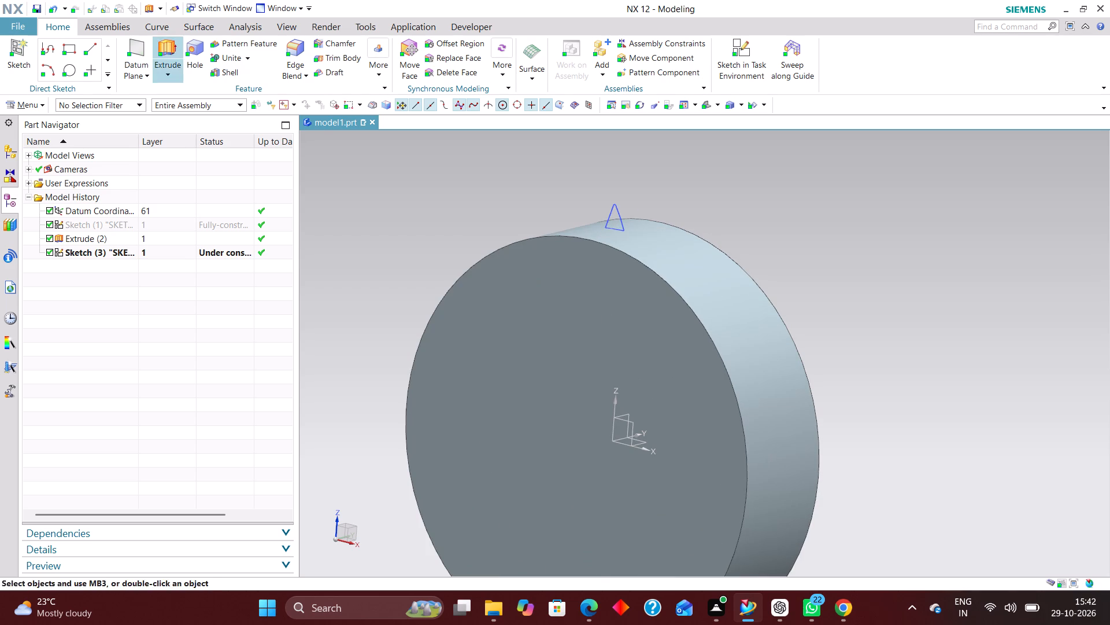
pyautogui.click(618, 205)
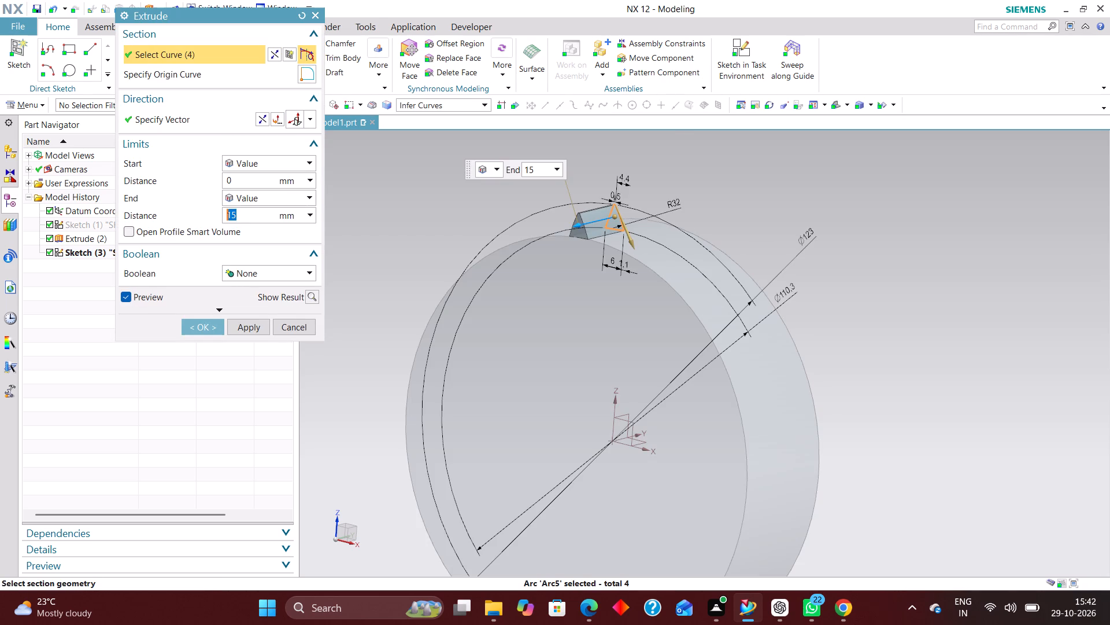
pyautogui.moveTo(793, 205); pyautogui.dragTo(760, 216, button='middle')
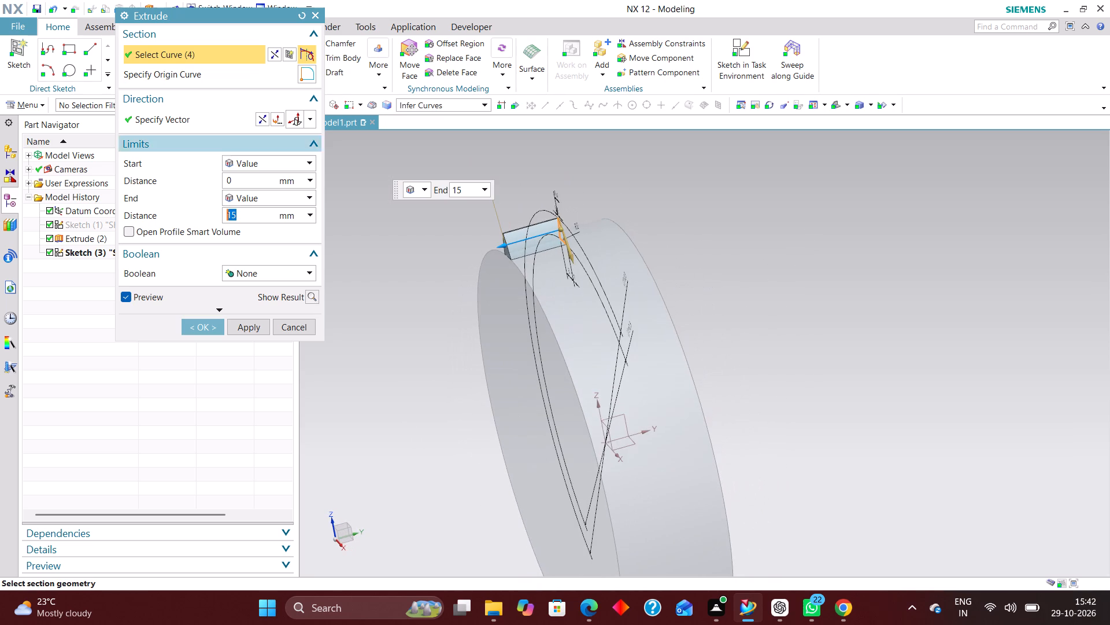
pyautogui.click(279, 161)
pyautogui.click(273, 193)
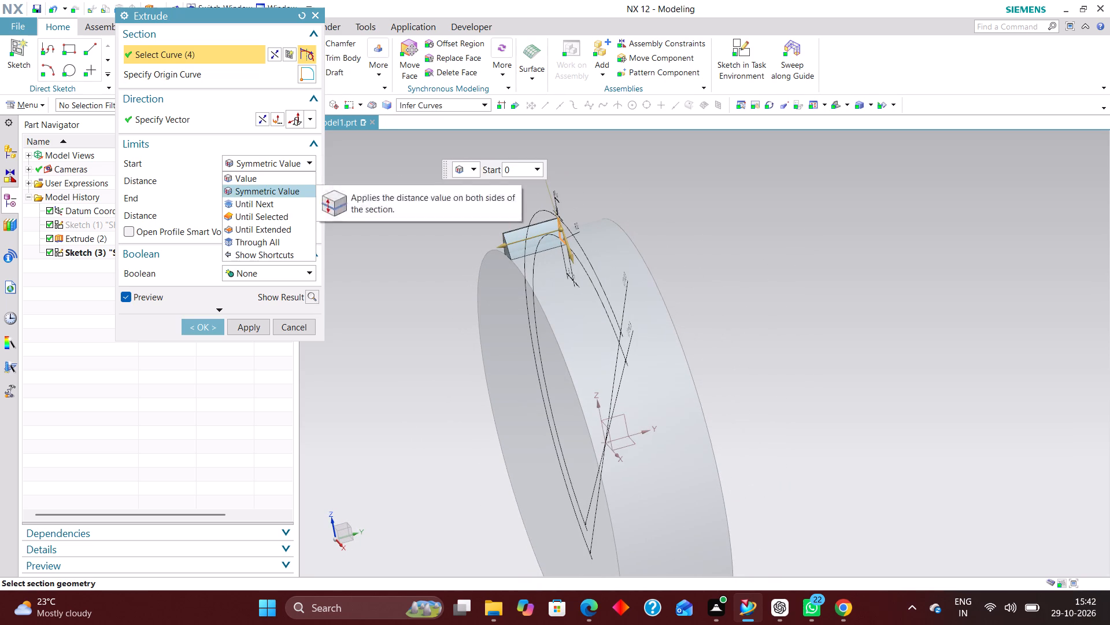
pyautogui.moveTo(734, 266); pyautogui.dragTo(771, 253, button='middle')
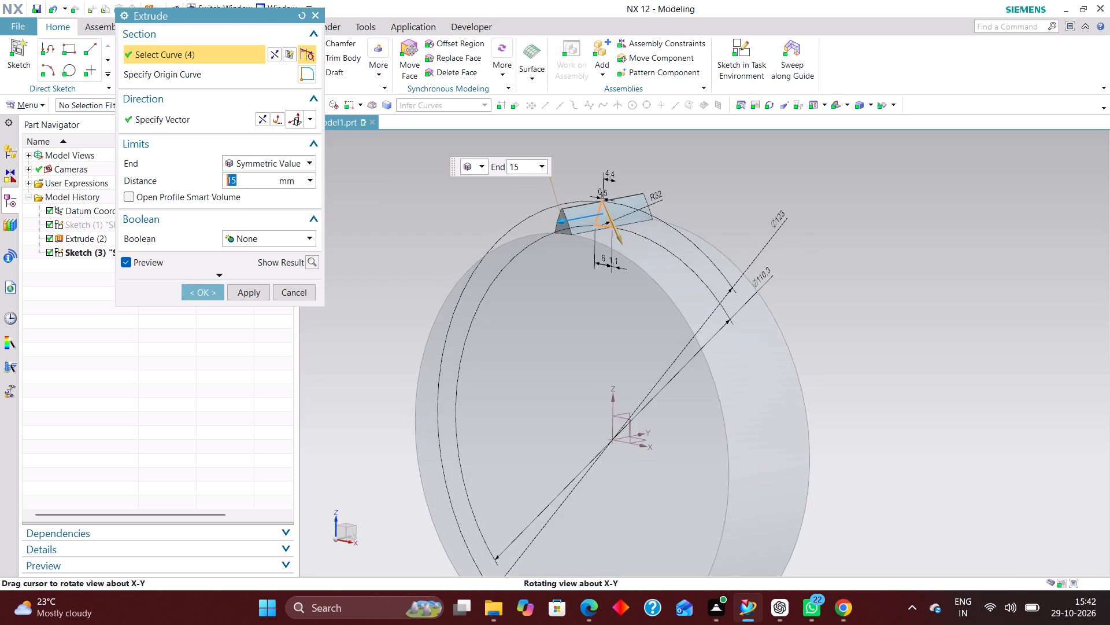
pyautogui.moveTo(771, 253); pyautogui.dragTo(769, 253, button='middle')
pyautogui.click(208, 289)
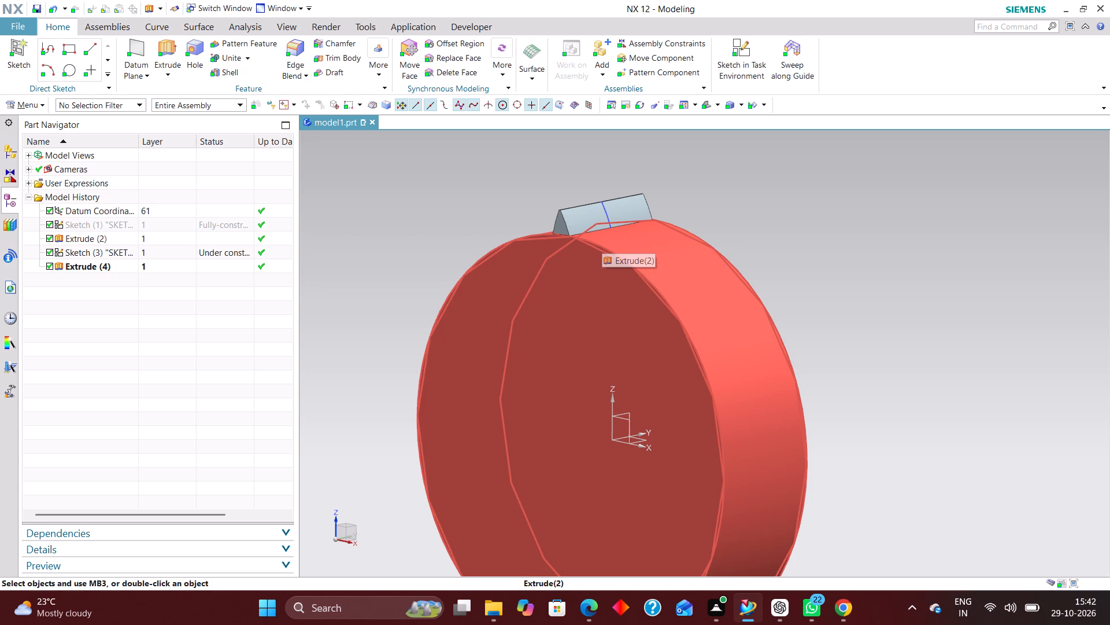
# Hide the tooth profile sketch on the extruded tooth.
pyautogui.moveTo(608, 211); pyautogui.dragTo(610, 228, button='right')
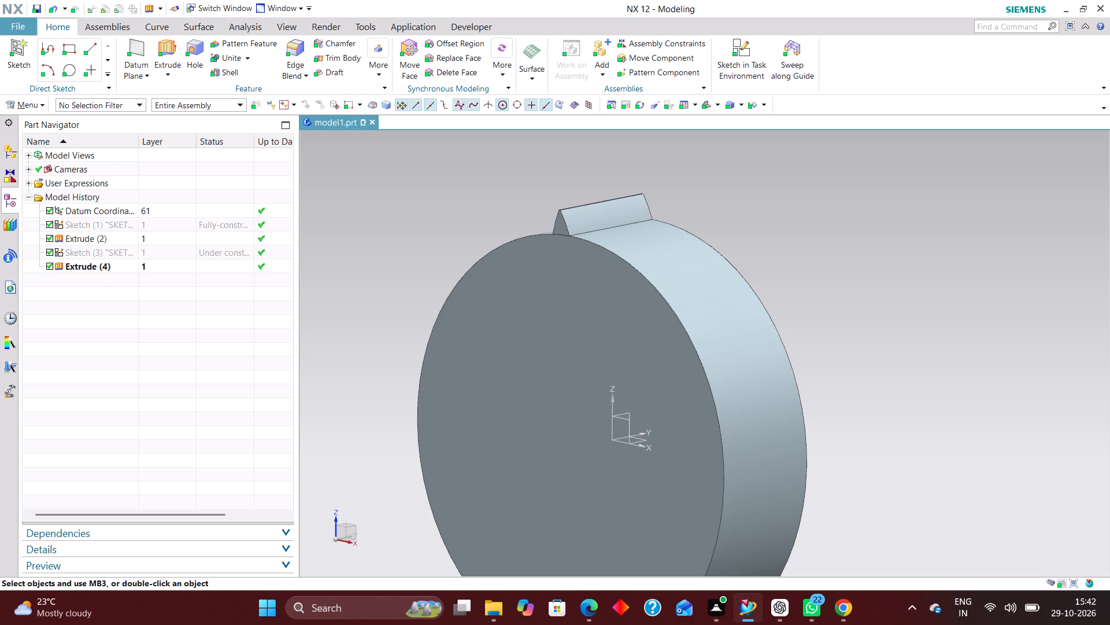
# Unite the extruded tooth with the gear blank, using the blank as the target and the tooth as the tool.
pyautogui.moveTo(852, 253); pyautogui.dragTo(885, 238, button='middle')
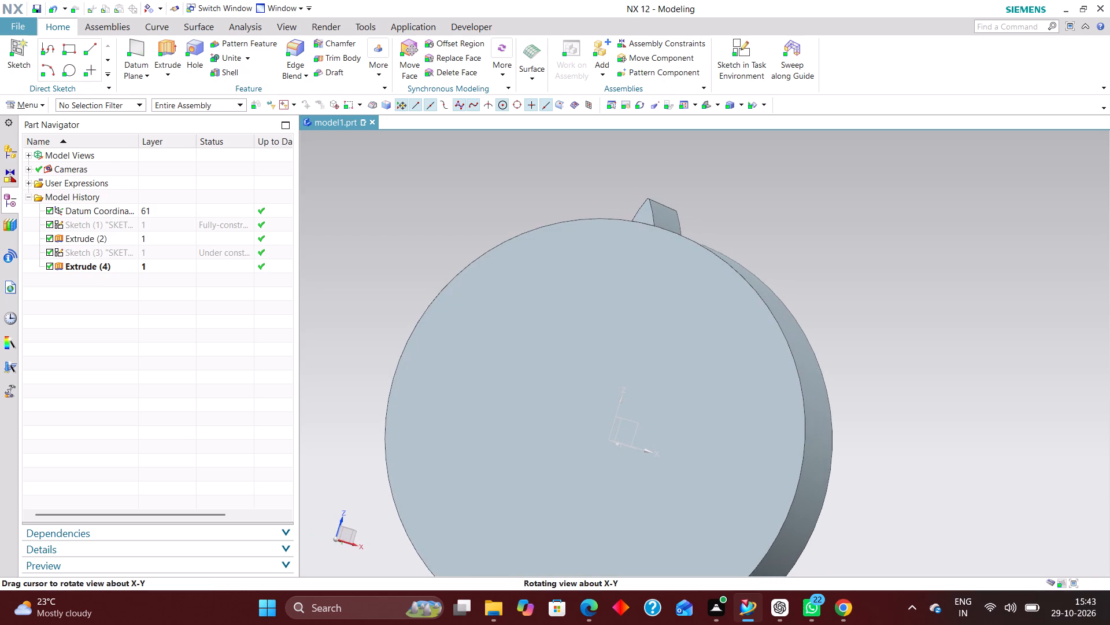
pyautogui.moveTo(885, 238); pyautogui.dragTo(883, 238, button='middle')
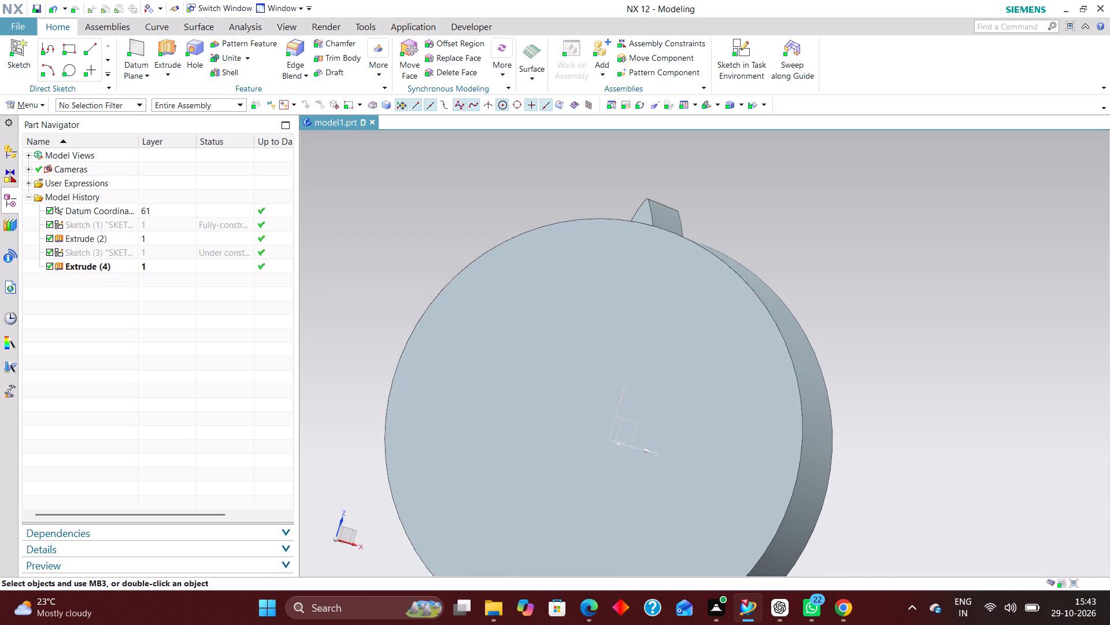
pyautogui.moveTo(840, 254); pyautogui.dragTo(824, 269, button='middle')
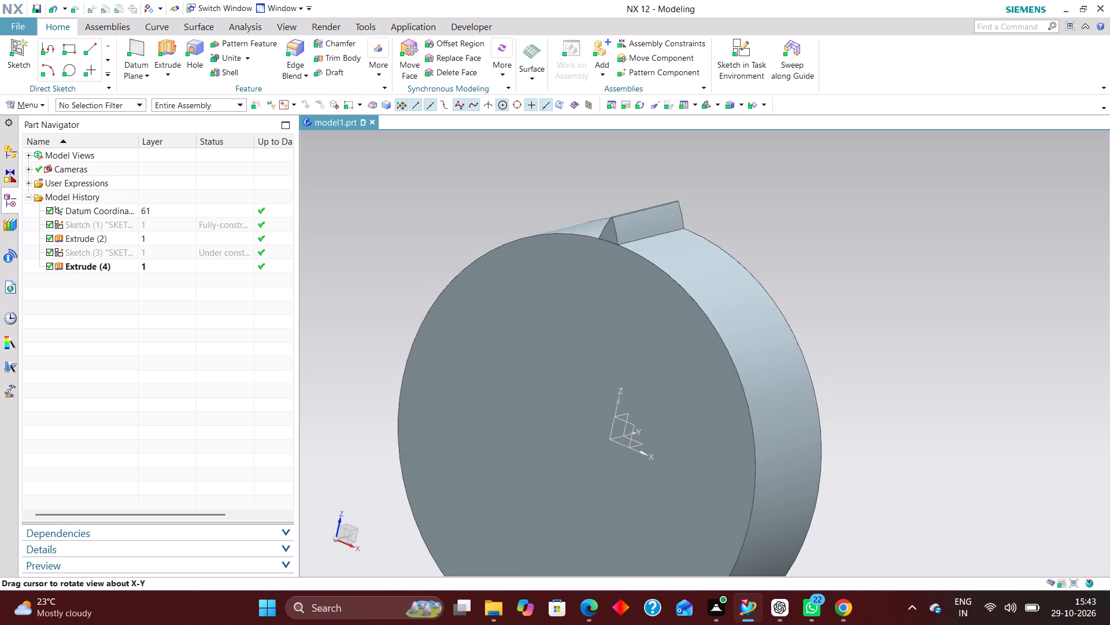
pyautogui.click(224, 55)
pyautogui.click(657, 306)
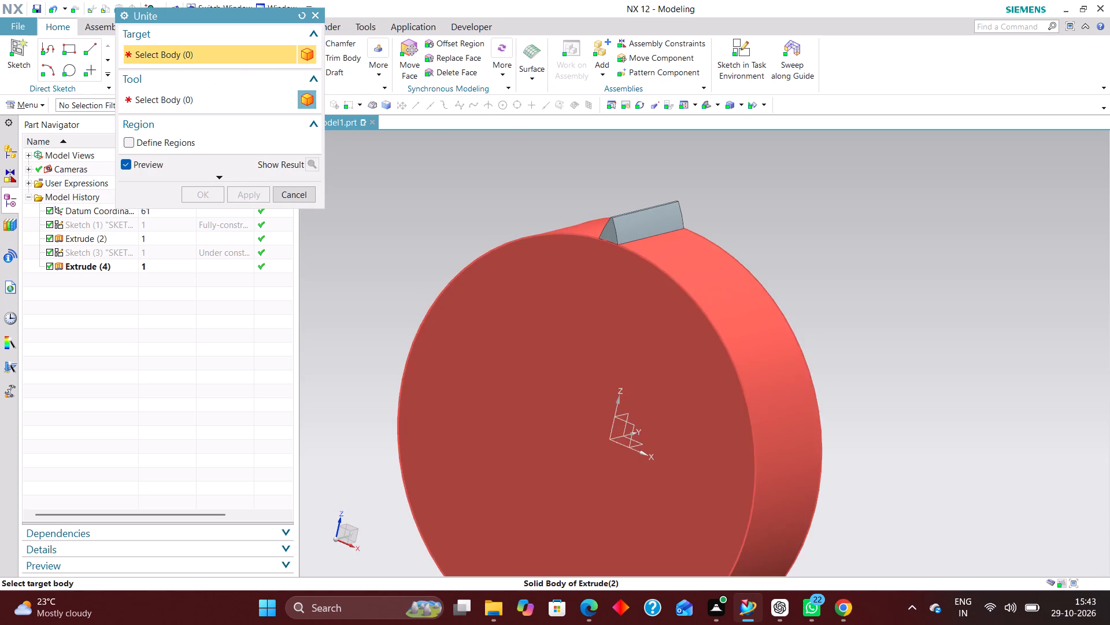
pyautogui.click(641, 222)
pyautogui.click(203, 193)
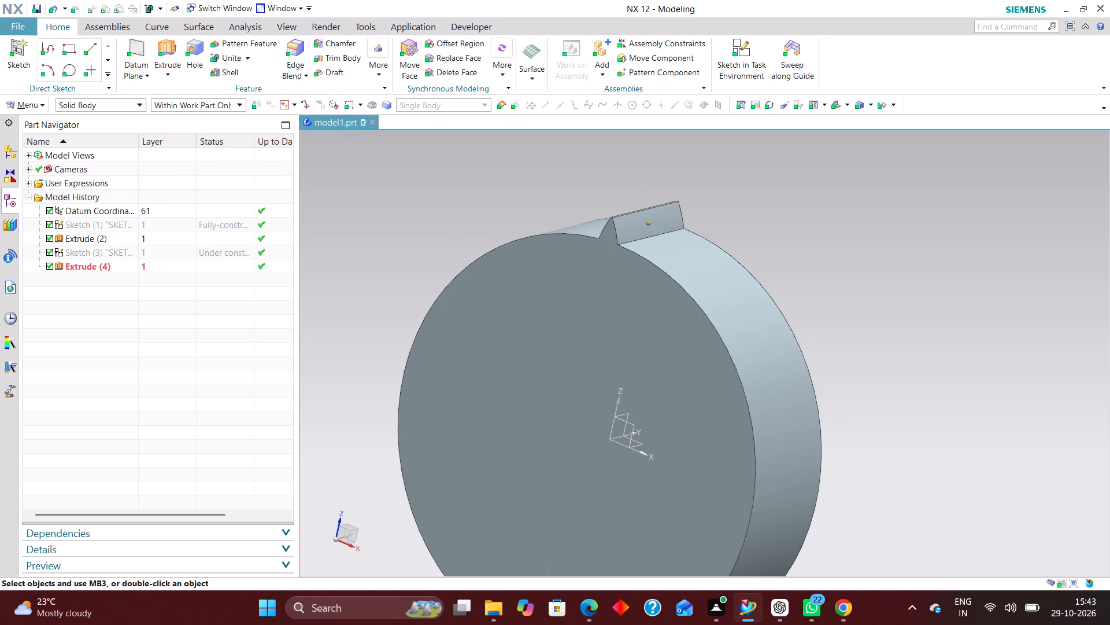
# Roll the model history back by making the tooth extrusion, Extrude (4), the current feature ahead of Unite (5).
pyautogui.scroll(-1, 741, 220)
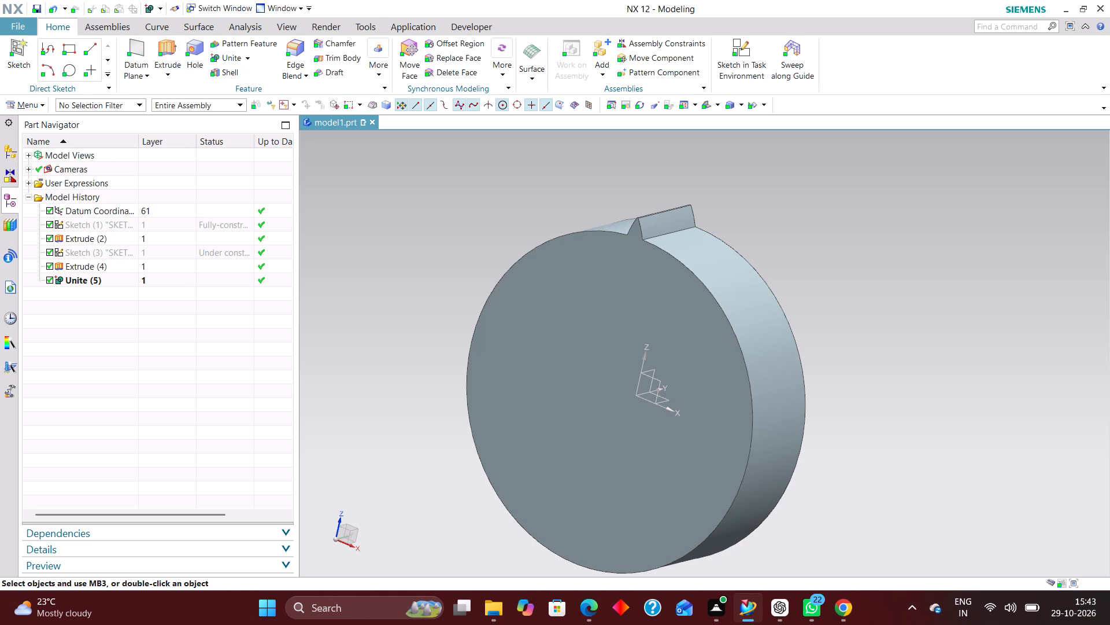
pyautogui.click(167, 264)
pyautogui.rightClick(167, 264)
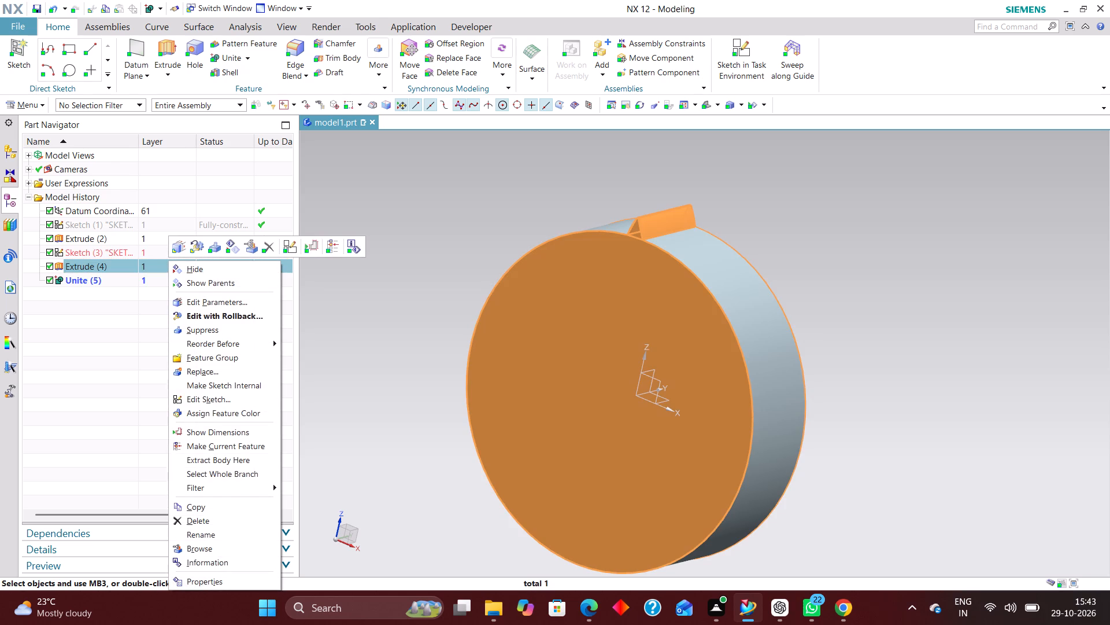
pyautogui.click(331, 248)
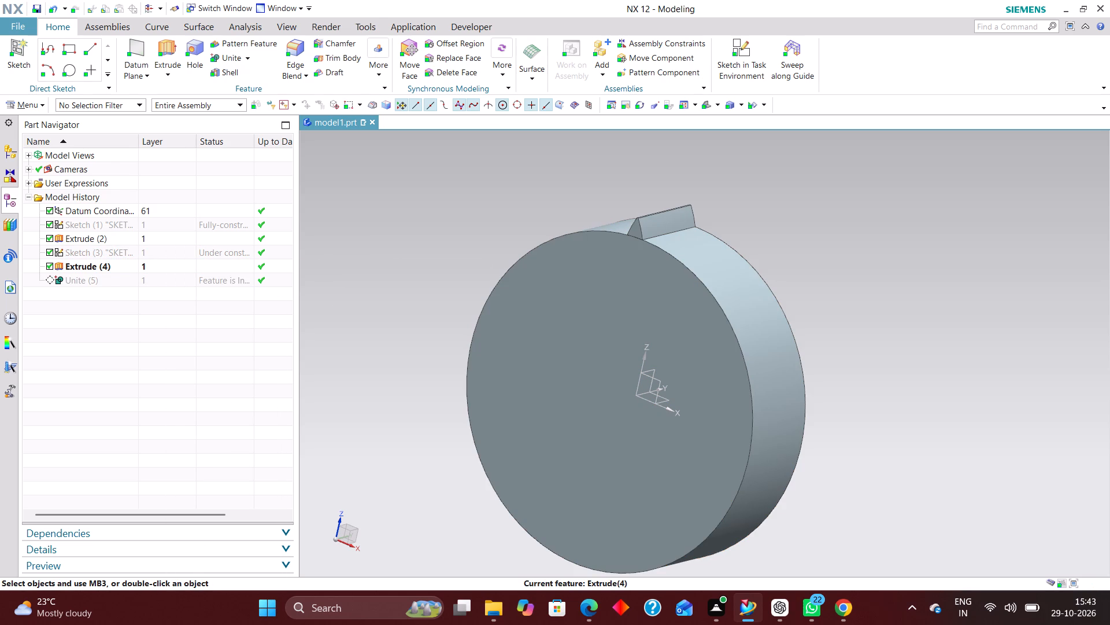
# Set up a circular Pattern Feature of the tooth extrusion with the datum Y axis as the rotation vector.
pyautogui.click(217, 43)
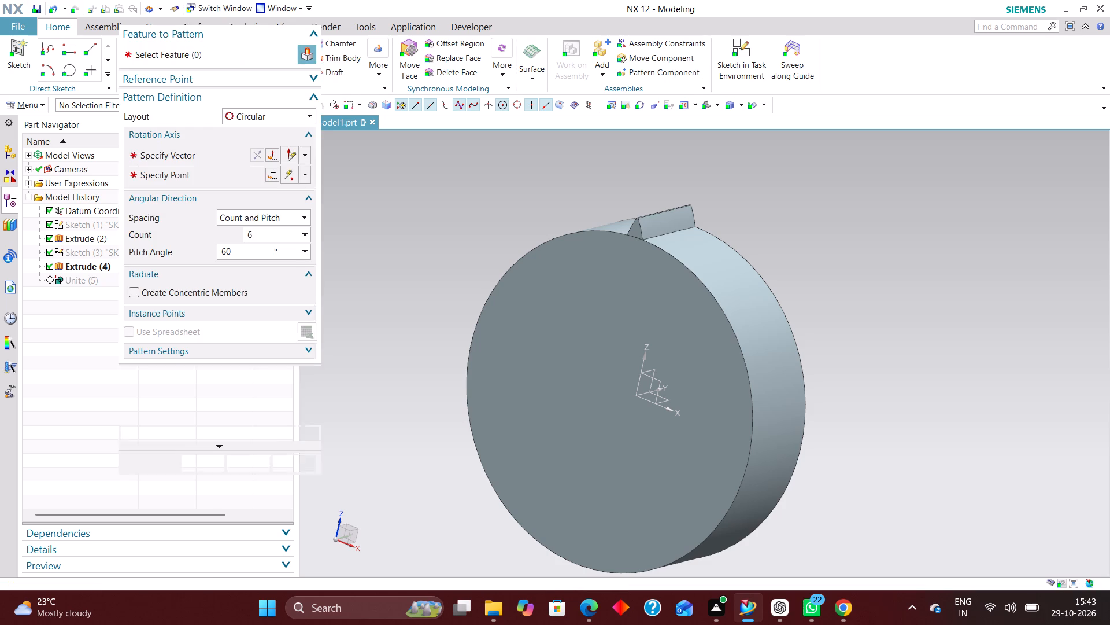
pyautogui.click(664, 220)
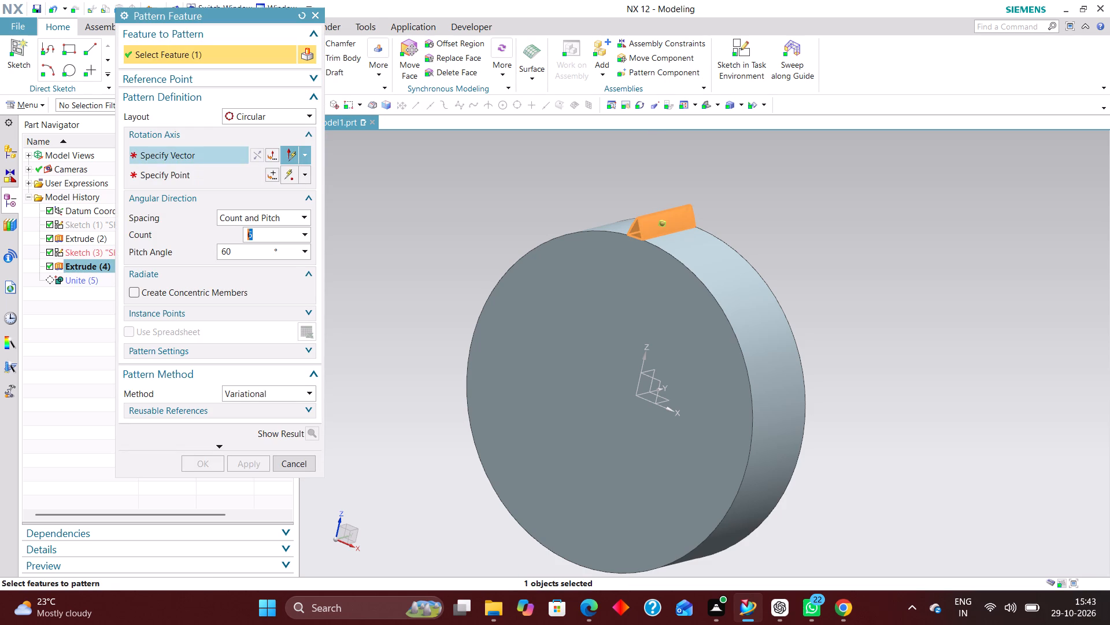
pyautogui.click(168, 153)
pyautogui.moveTo(895, 320); pyautogui.dragTo(929, 321, button='middle')
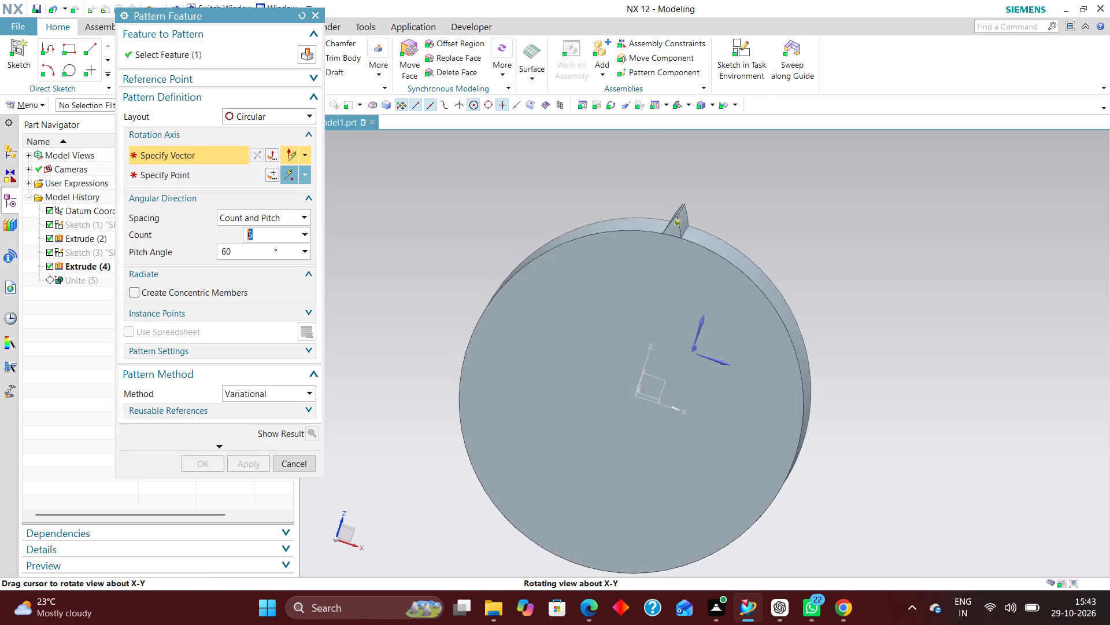
pyautogui.moveTo(929, 321); pyautogui.dragTo(909, 326, button='middle')
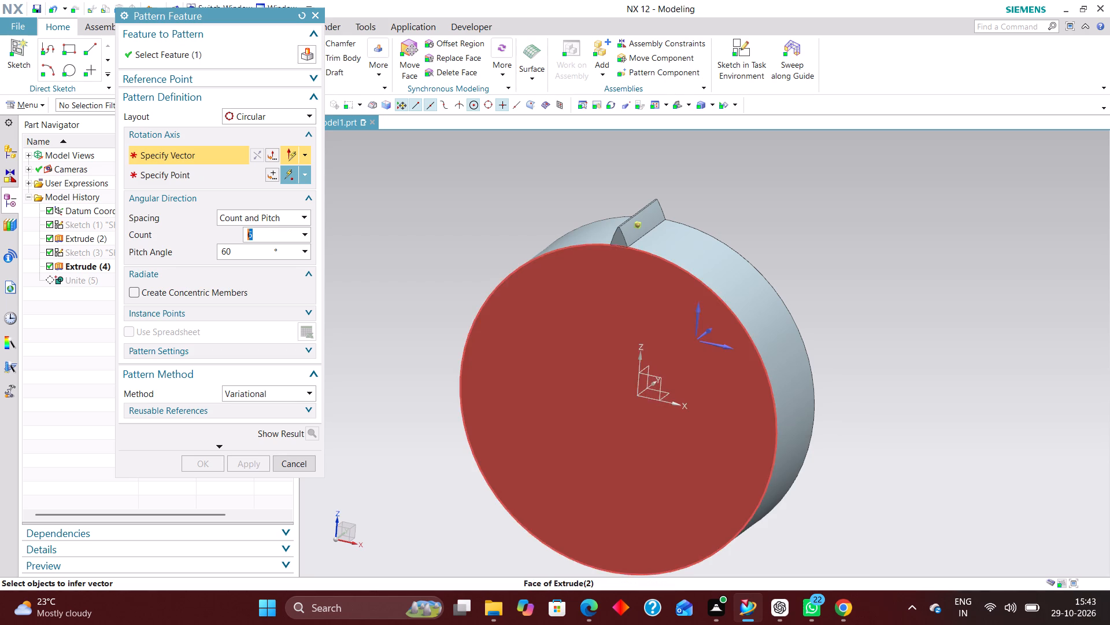
pyautogui.click(655, 383)
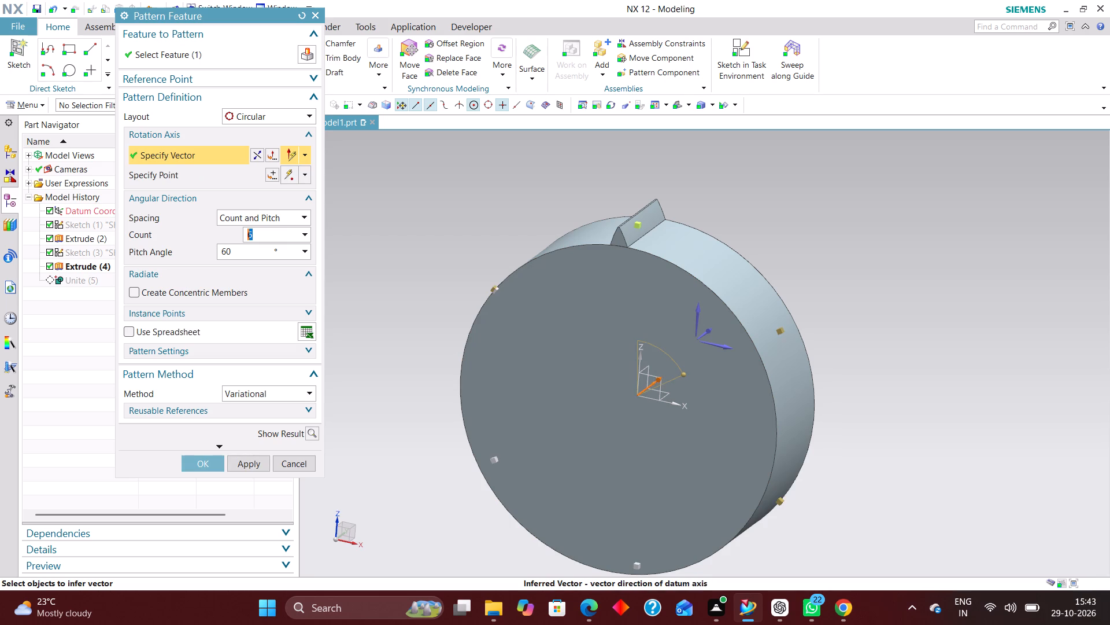
pyautogui.scroll(1, 917, 329)
pyautogui.moveTo(930, 323); pyautogui.dragTo(956, 311, button='middle')
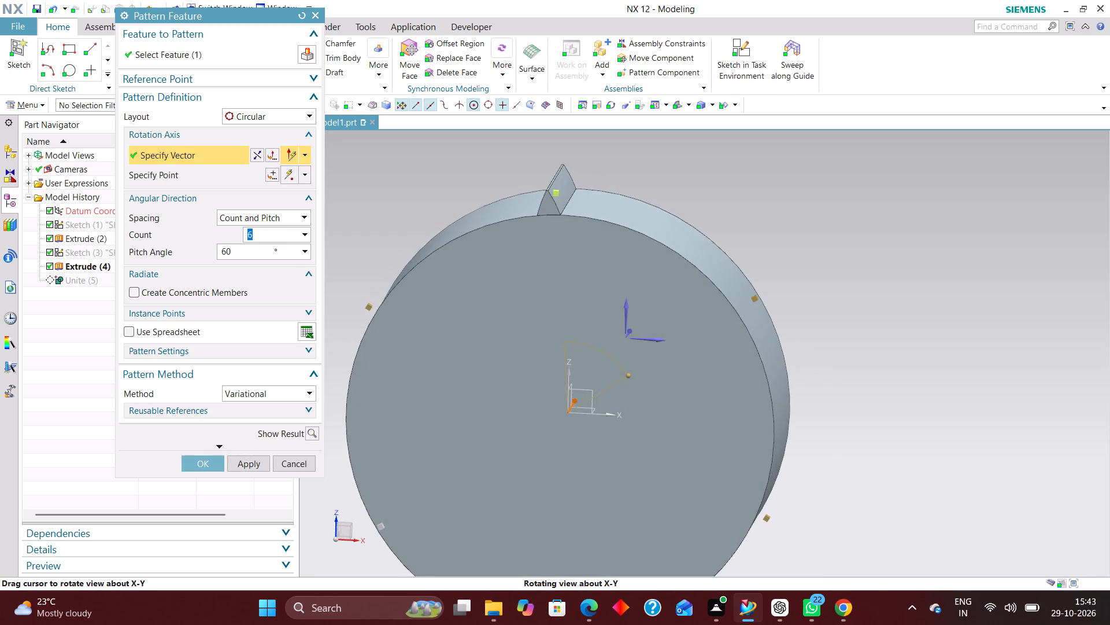
pyautogui.moveTo(956, 311); pyautogui.dragTo(956, 314, button='middle')
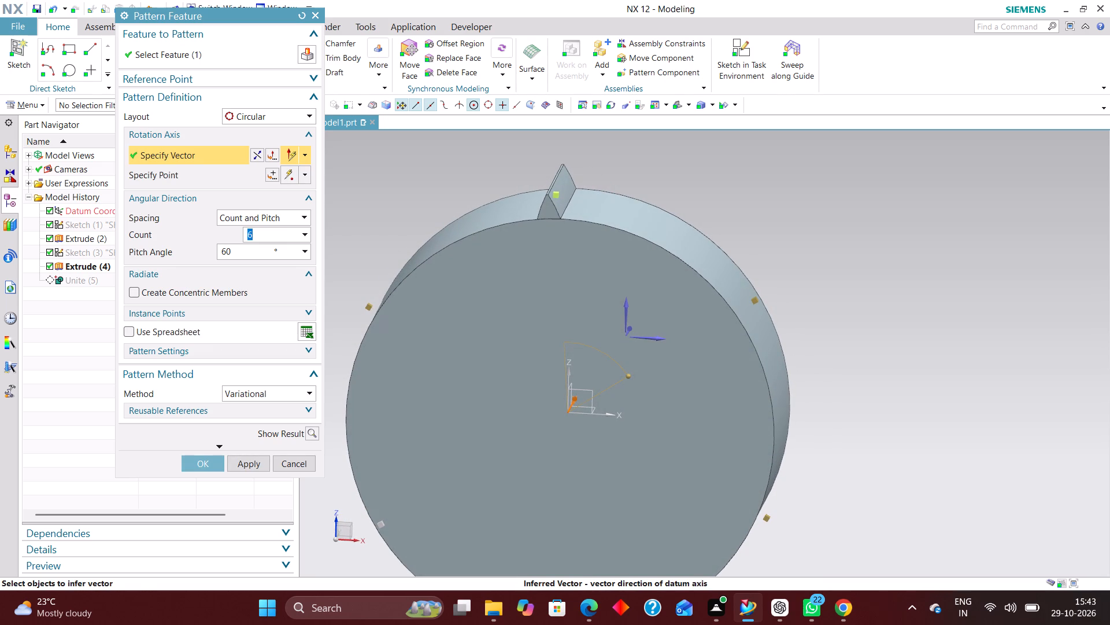
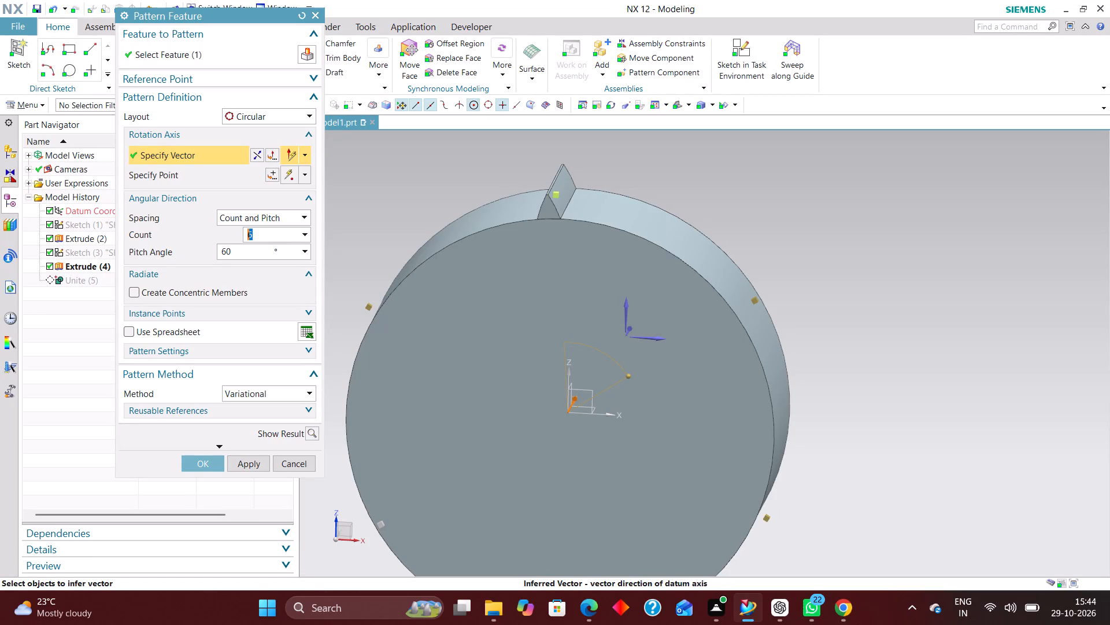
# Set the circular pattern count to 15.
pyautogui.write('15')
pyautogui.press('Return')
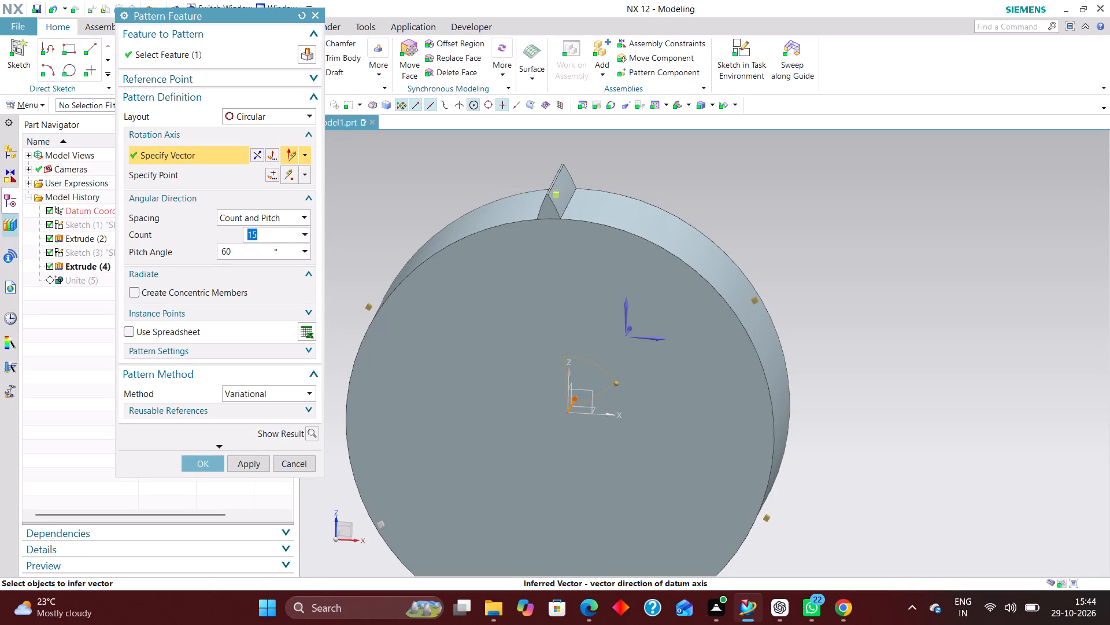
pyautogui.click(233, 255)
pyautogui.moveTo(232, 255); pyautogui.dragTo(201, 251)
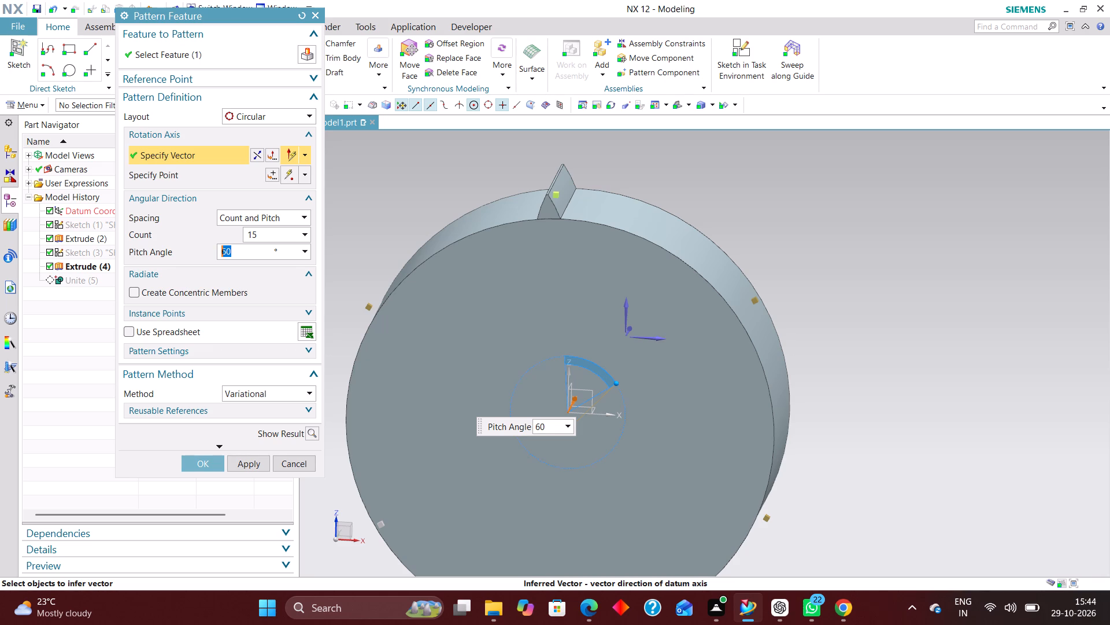
# Set the count to 40 and the pitch angle to 360/40°, and create the circular pattern of the tooth.
pyautogui.moveTo(265, 233); pyautogui.dragTo(205, 234)
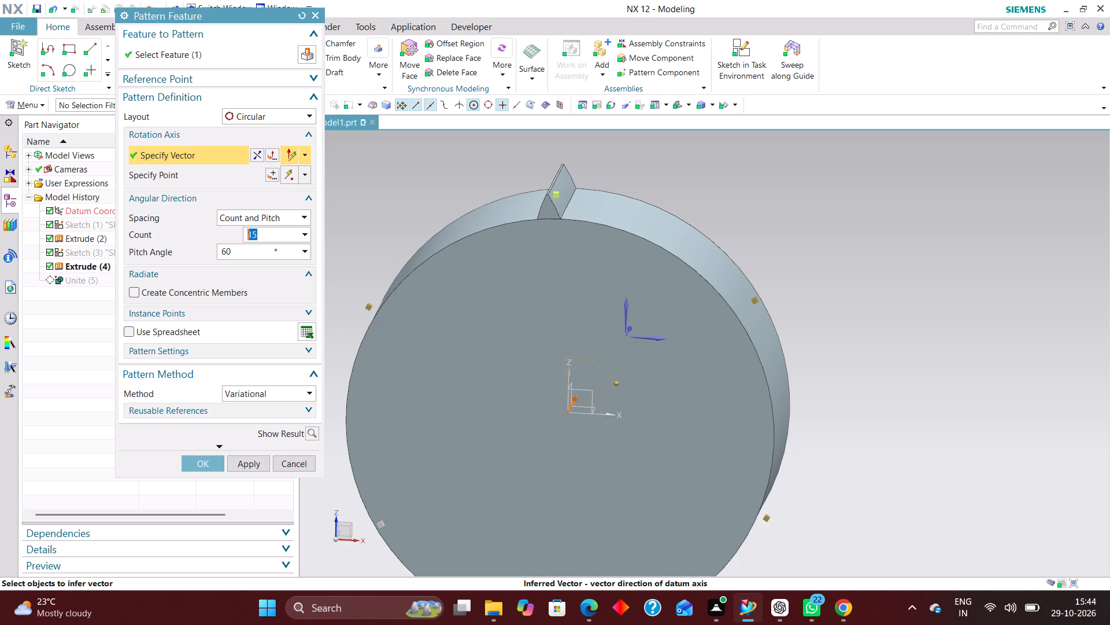
pyautogui.write('40')
pyautogui.press('Return')
pyautogui.moveTo(247, 252); pyautogui.dragTo(198, 241)
pyautogui.write('36')
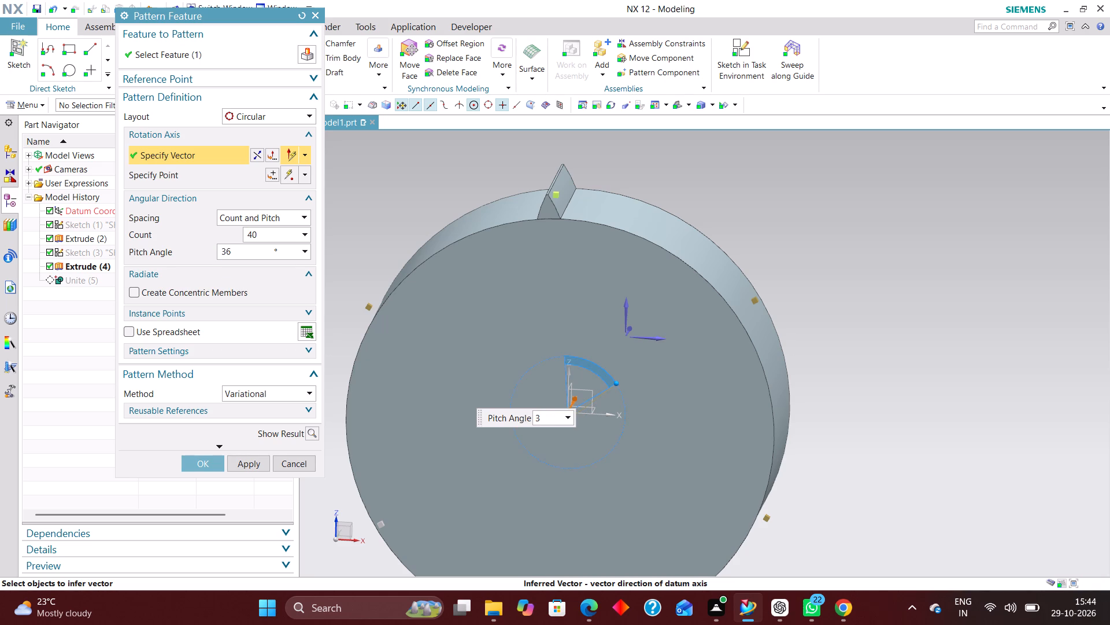
pyautogui.press('0')
pyautogui.write('/40')
pyautogui.press('Return')
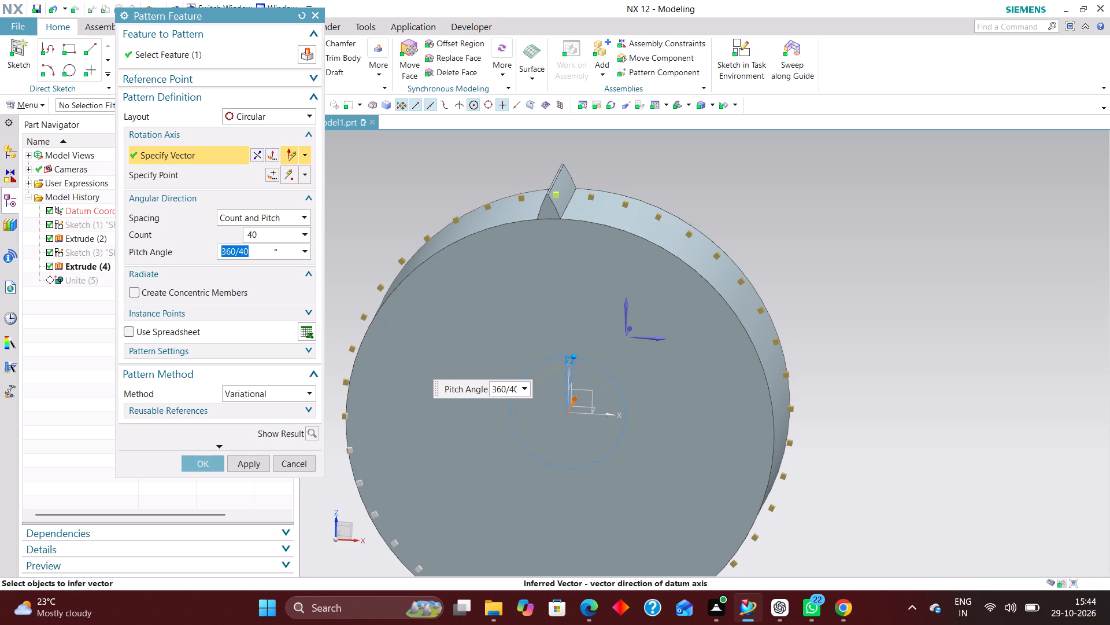
pyautogui.scroll(-3, 774, 243)
pyautogui.moveTo(832, 275); pyautogui.dragTo(805, 274, button='middle')
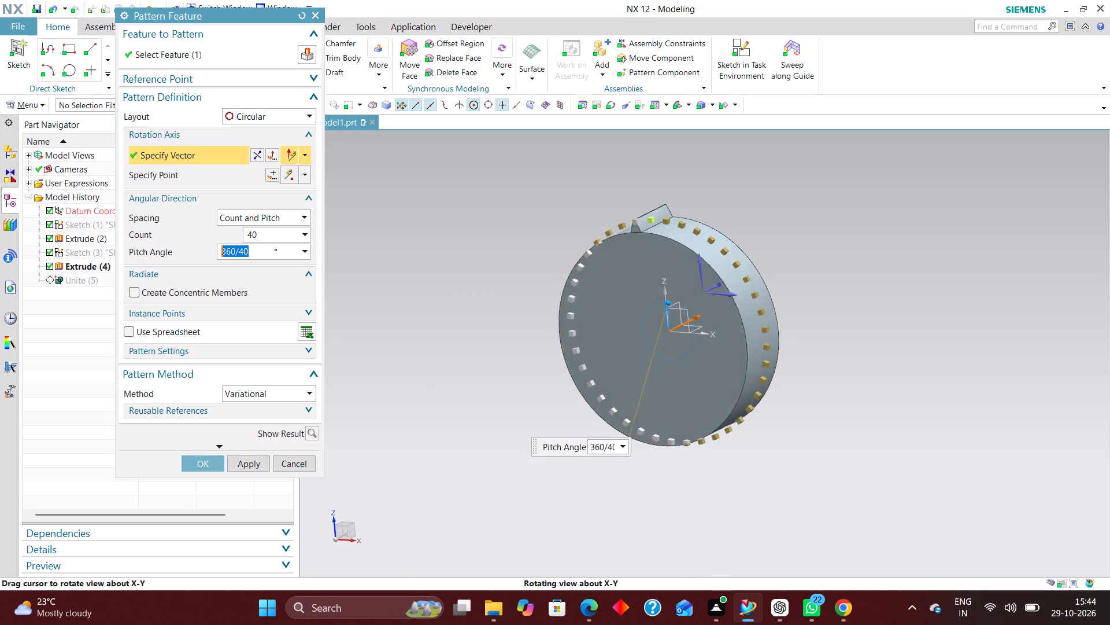
pyautogui.moveTo(805, 274); pyautogui.dragTo(805, 273, button='middle')
pyautogui.click(208, 464)
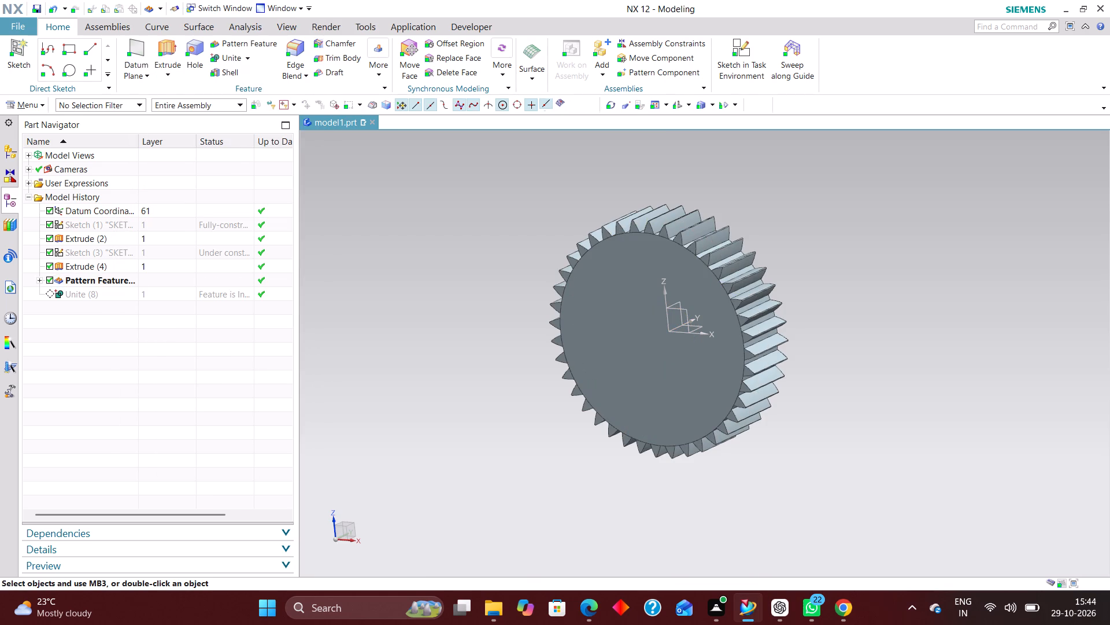
# Delete the inactive Unite feature after the tooth pattern from the model history.
pyautogui.scroll(5, 741, 280)
pyautogui.scroll(-4, 704, 255)
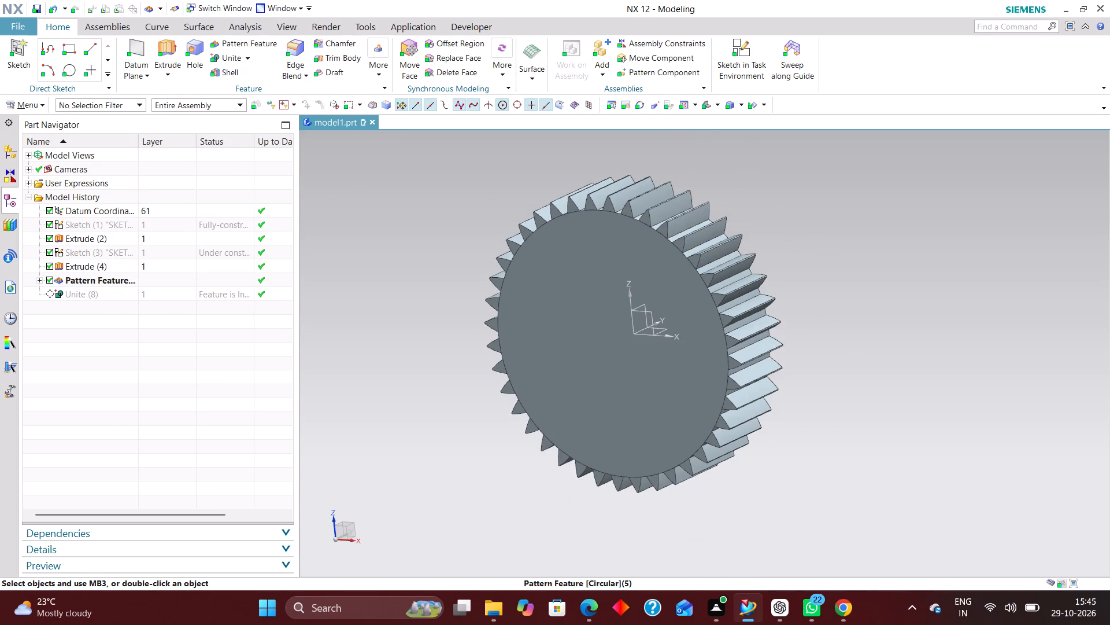
pyautogui.moveTo(824, 275); pyautogui.dragTo(877, 297, button='middle')
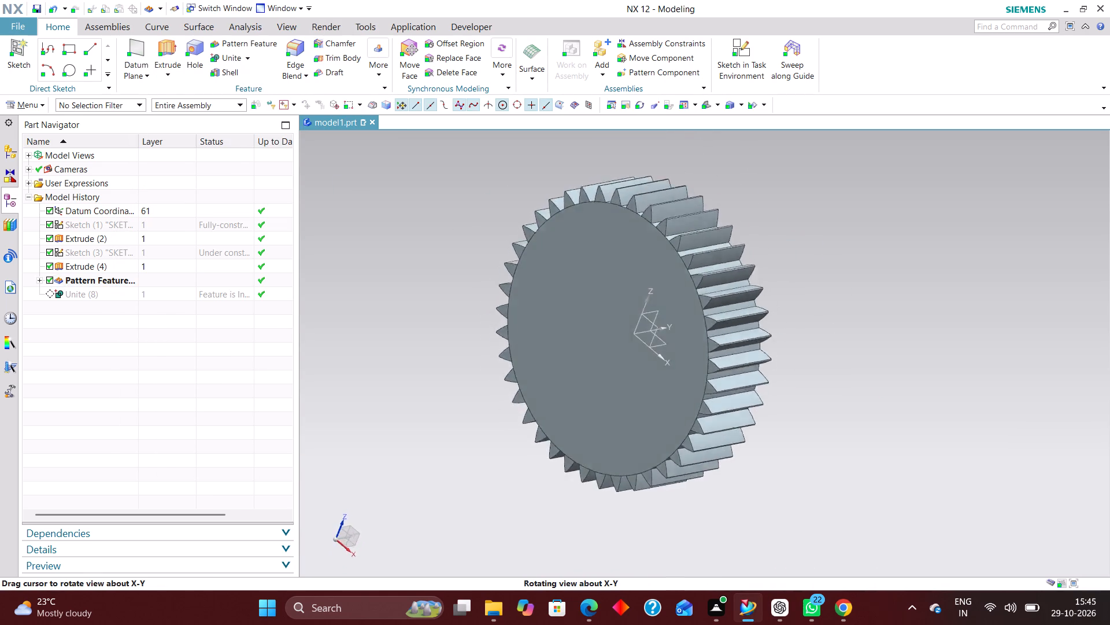
pyautogui.moveTo(877, 297); pyautogui.dragTo(864, 292, button='middle')
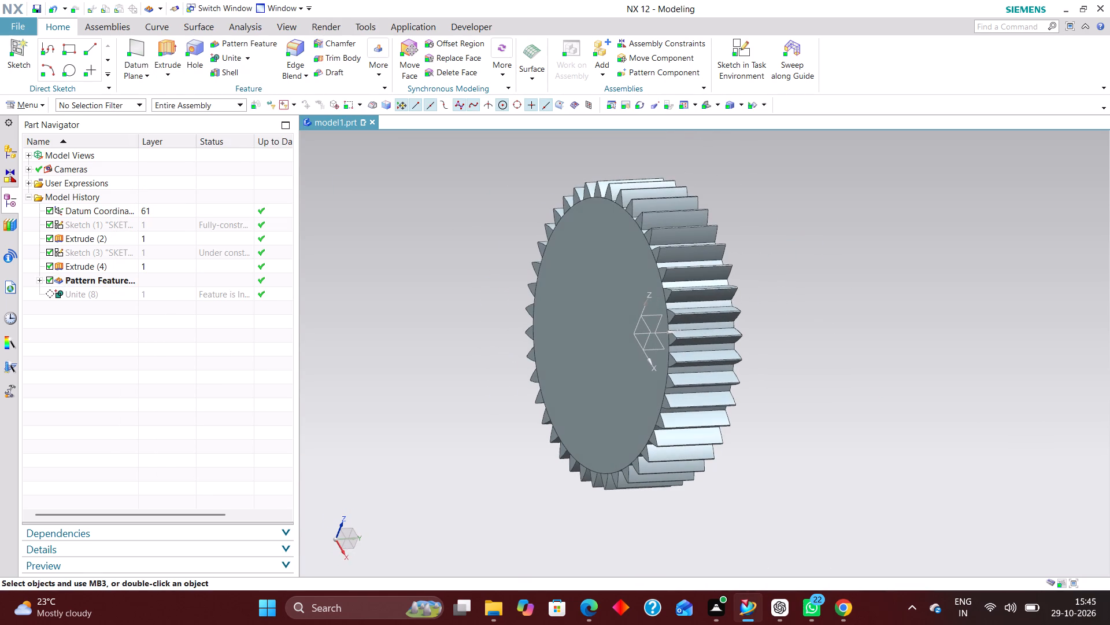
pyautogui.click(103, 296)
pyautogui.rightClick(103, 295)
pyautogui.click(149, 283)
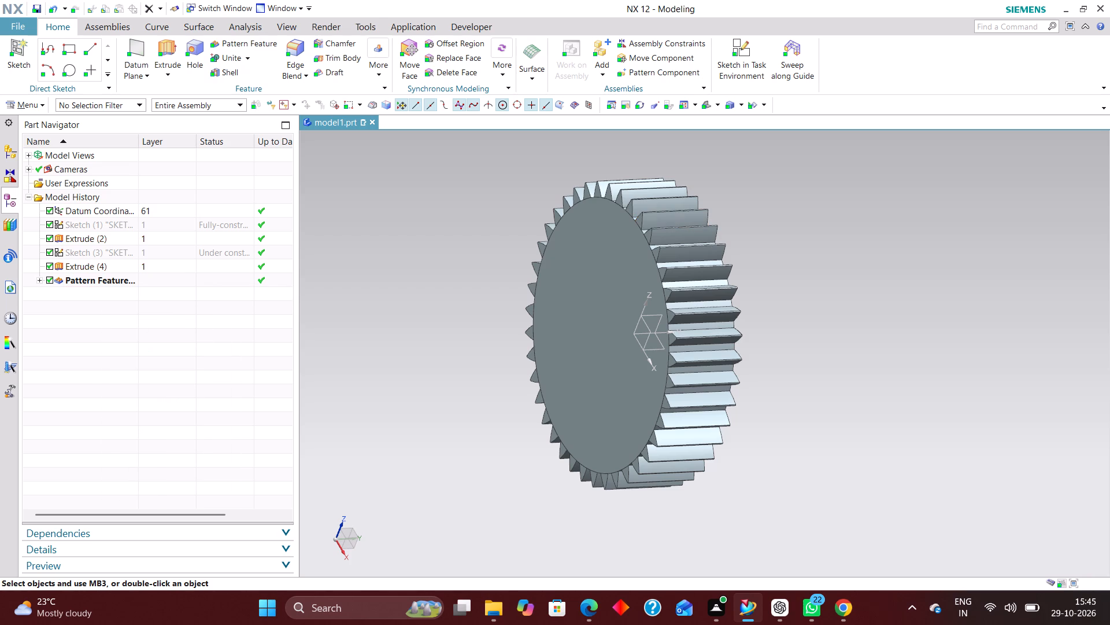
# Start a Unite with the gear blank disc as the target body.
pyautogui.moveTo(474, 282); pyautogui.dragTo(491, 289, button='middle')
pyautogui.scroll(1, 491, 289)
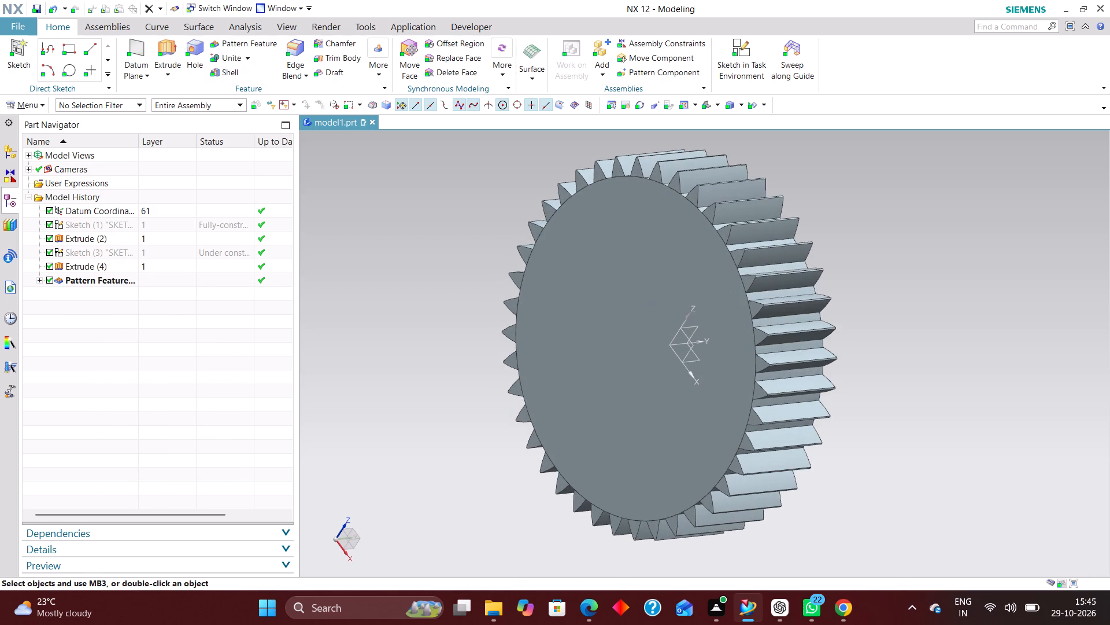
pyautogui.scroll(-2, 467, 217)
pyautogui.scroll(2, 746, 218)
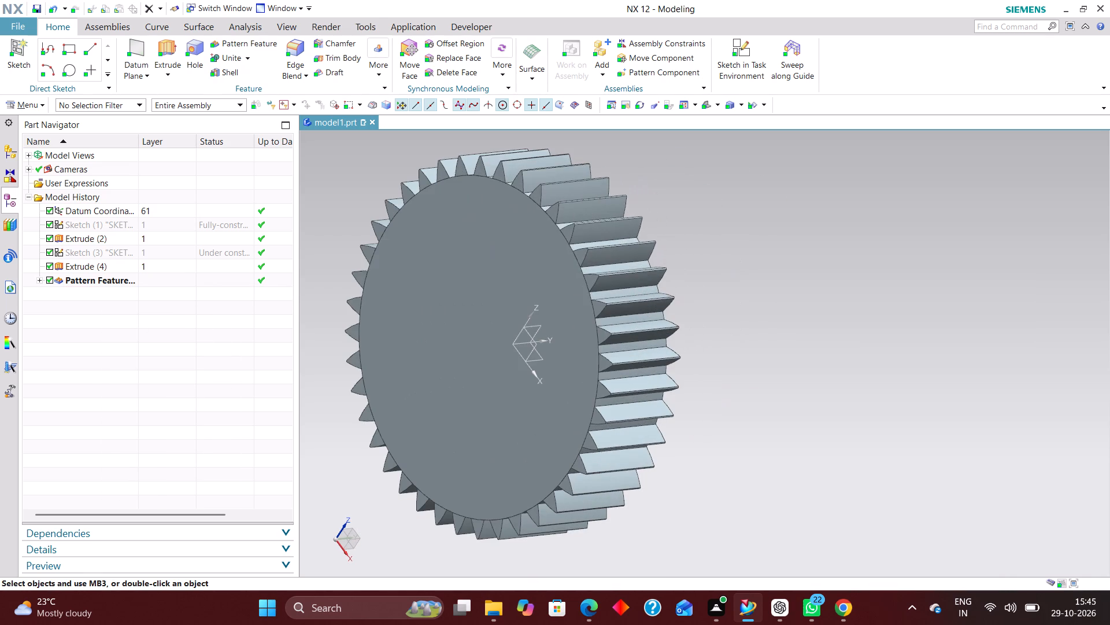
pyautogui.press('End')
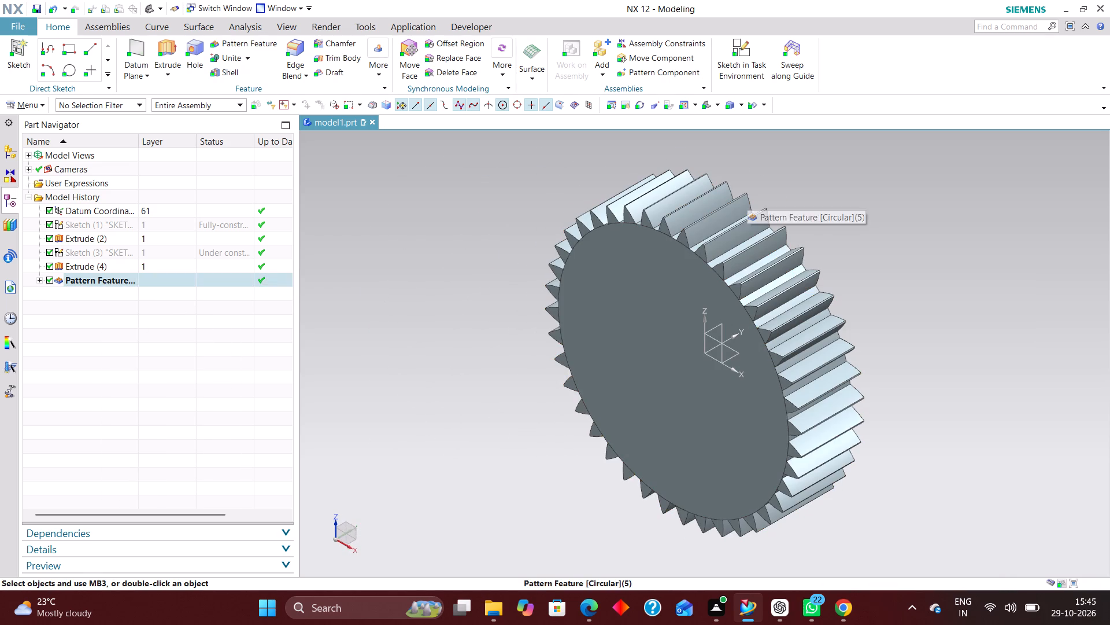
pyautogui.click(230, 58)
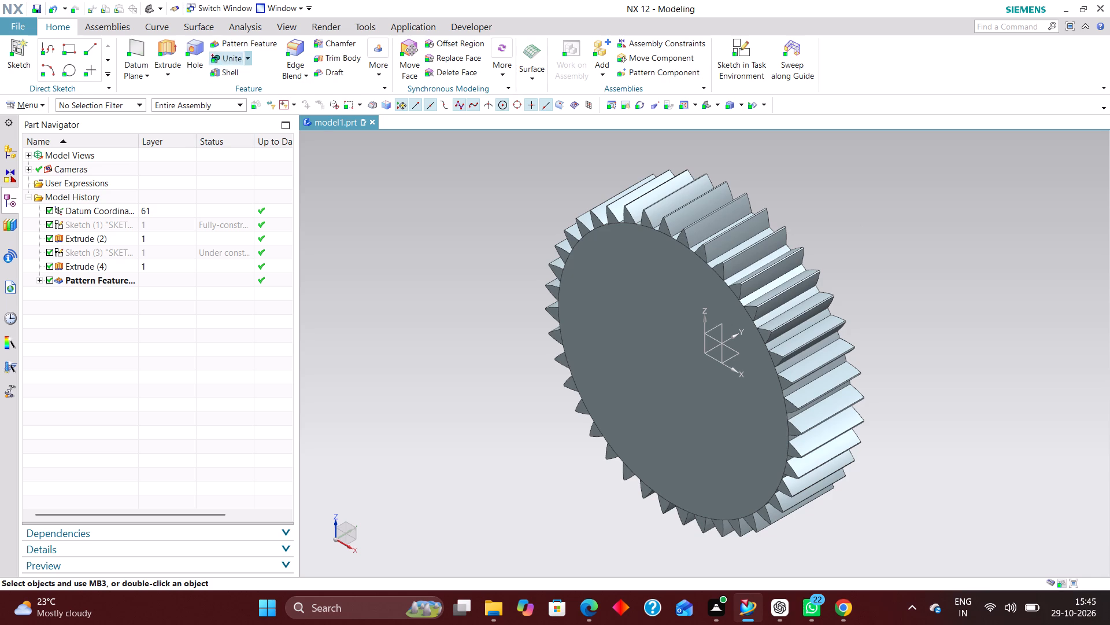
pyautogui.click(714, 225)
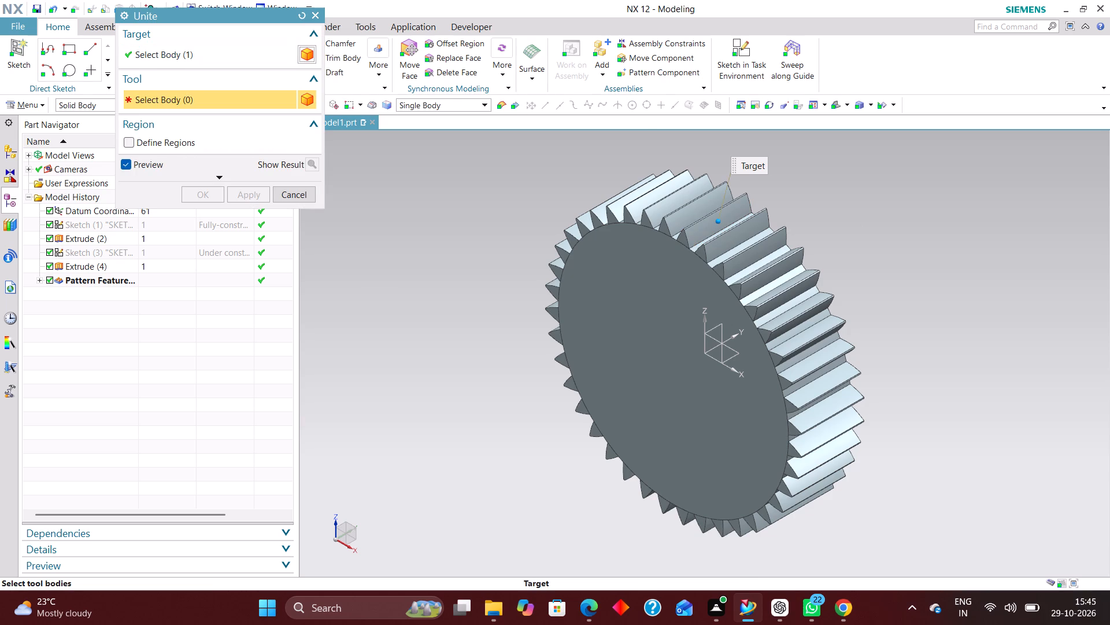
pyautogui.click(298, 13)
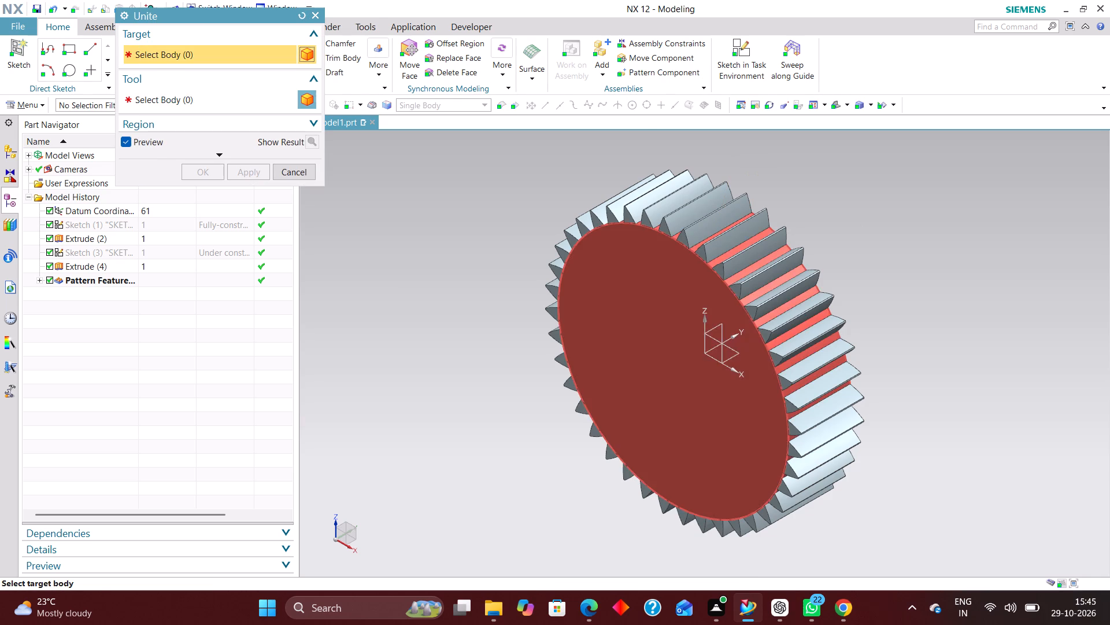
pyautogui.click(616, 351)
# Select 15 consecutive teeth as Unite tool bodies, from the original tooth at the top clockwise around the blank.
pyautogui.click(702, 199)
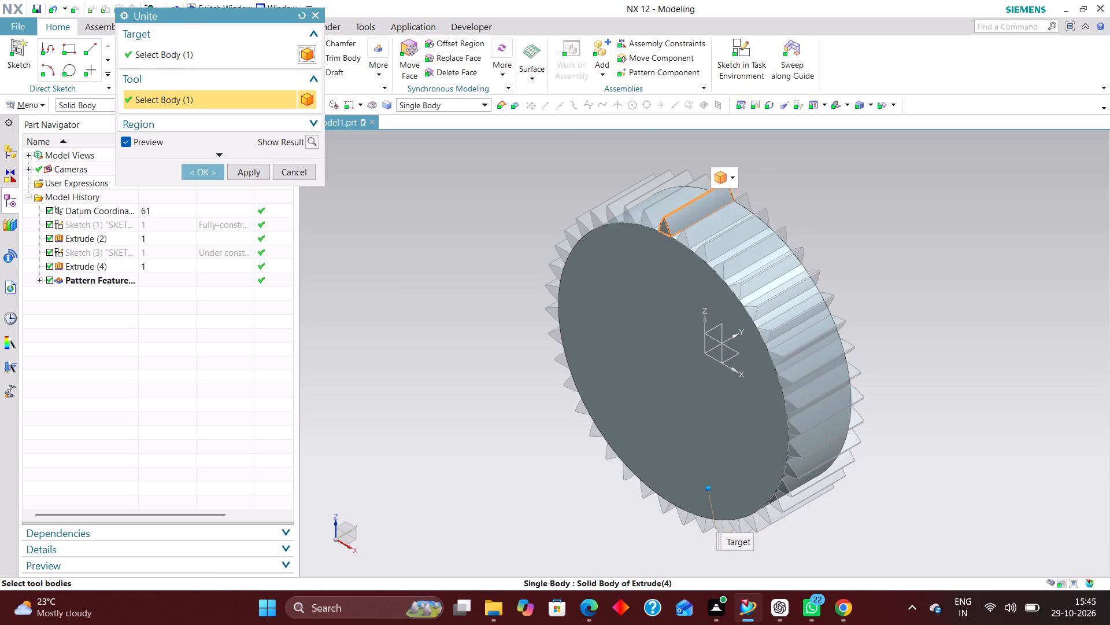
pyautogui.click(718, 221)
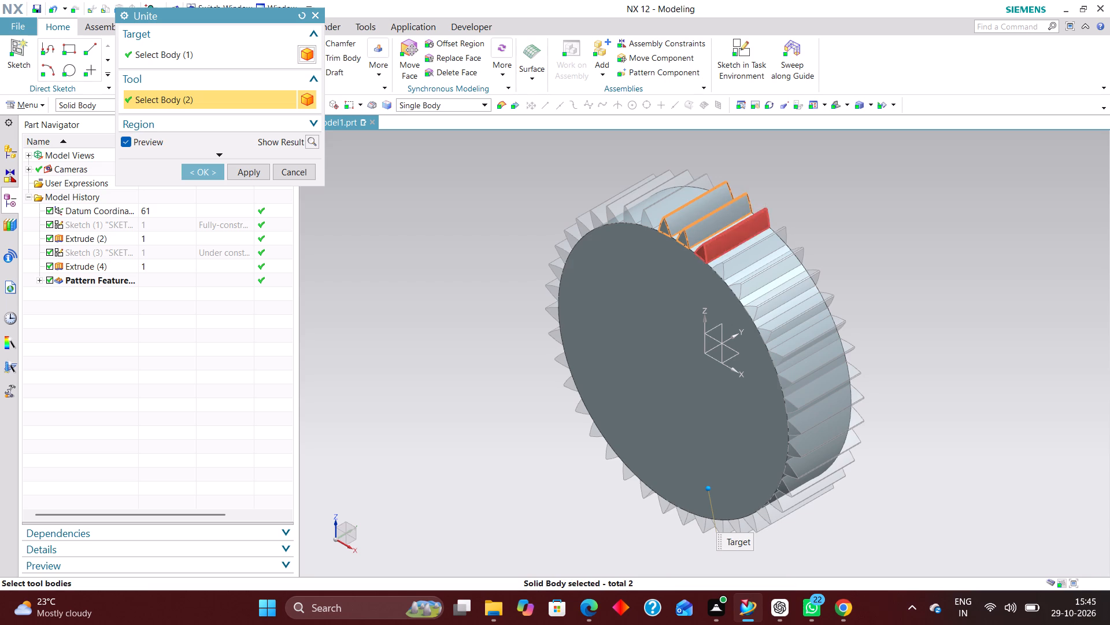
pyautogui.click(734, 236)
pyautogui.click(760, 254)
pyautogui.click(769, 270)
pyautogui.click(791, 292)
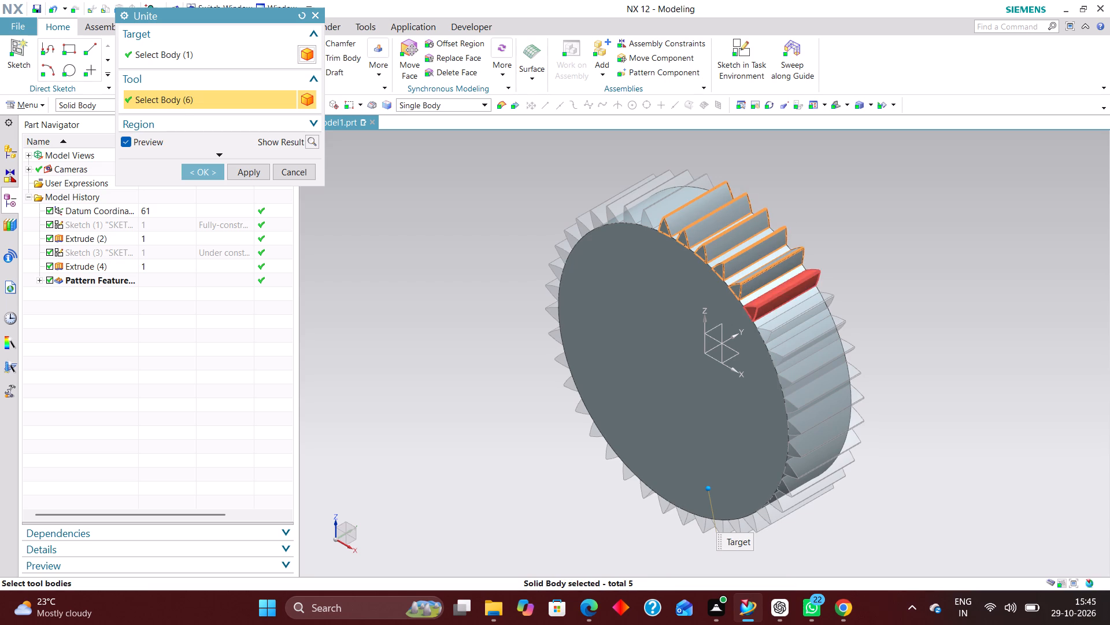
pyautogui.click(809, 312)
pyautogui.click(817, 333)
pyautogui.click(831, 361)
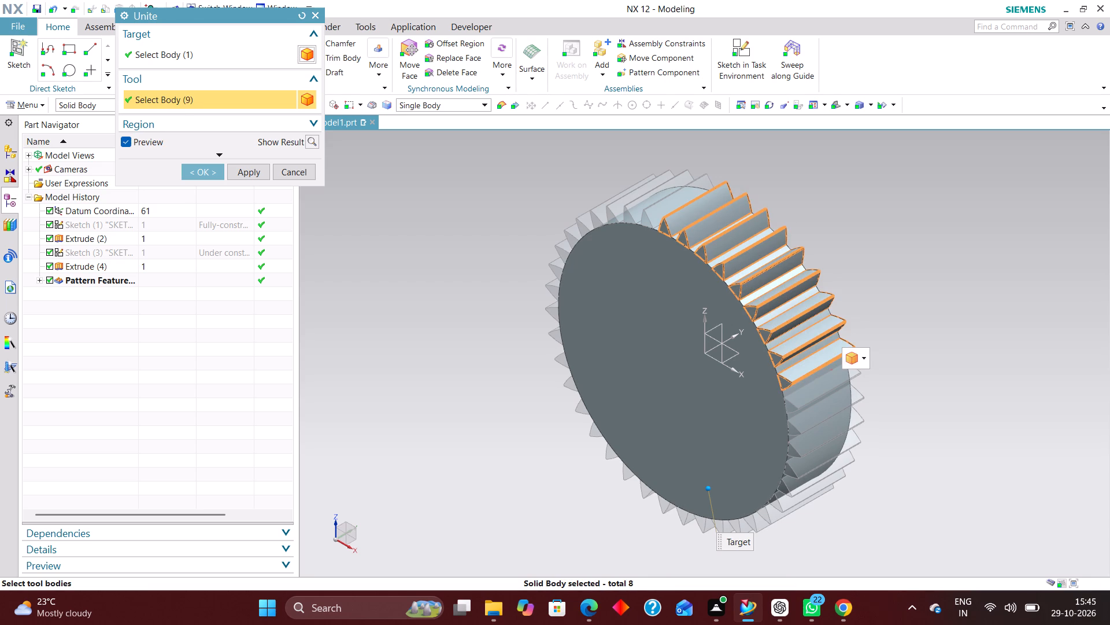
pyautogui.click(836, 381)
pyautogui.click(852, 405)
pyautogui.click(858, 421)
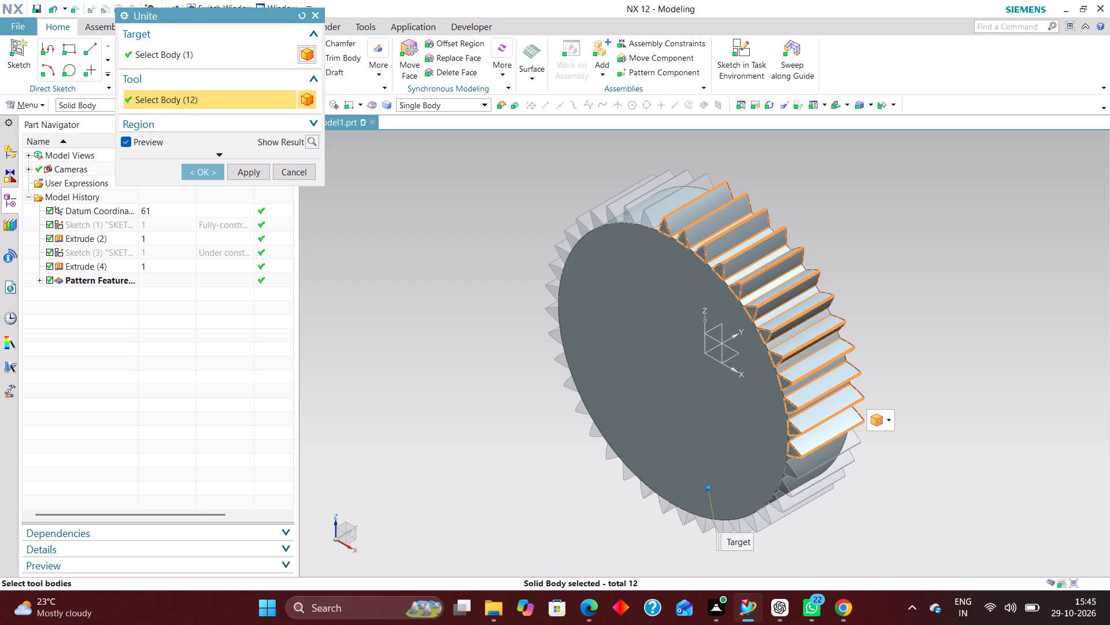
pyautogui.click(851, 447)
pyautogui.click(845, 470)
pyautogui.click(845, 466)
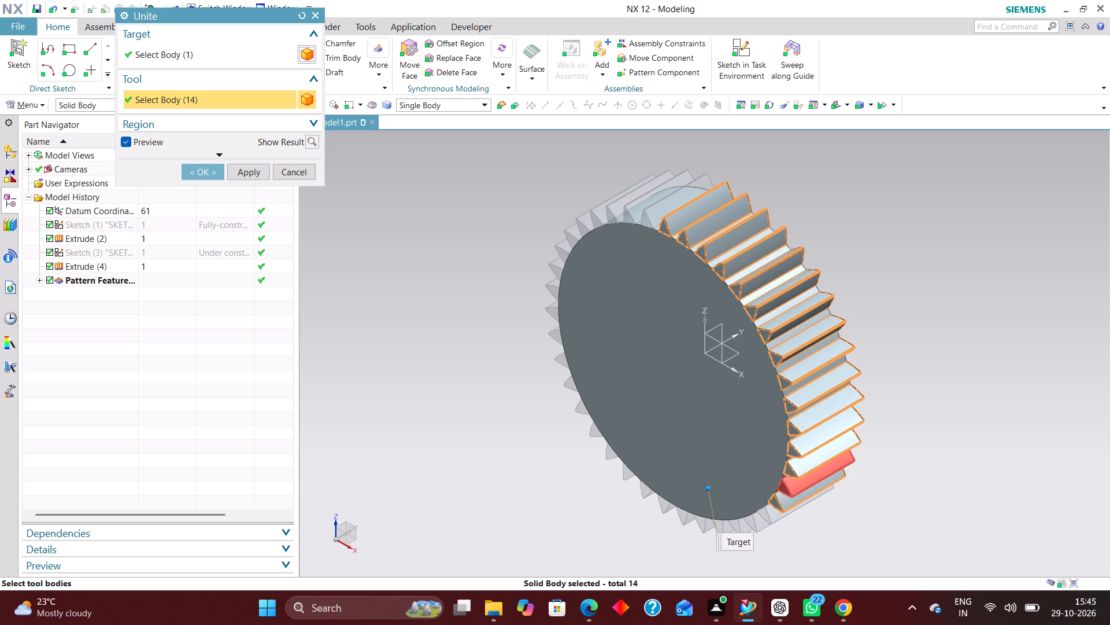
# Add the next ten teeth clockwise along the underside of the gear to the Unite tool bodies.
pyautogui.moveTo(886, 480); pyautogui.dragTo(875, 431, button='middle')
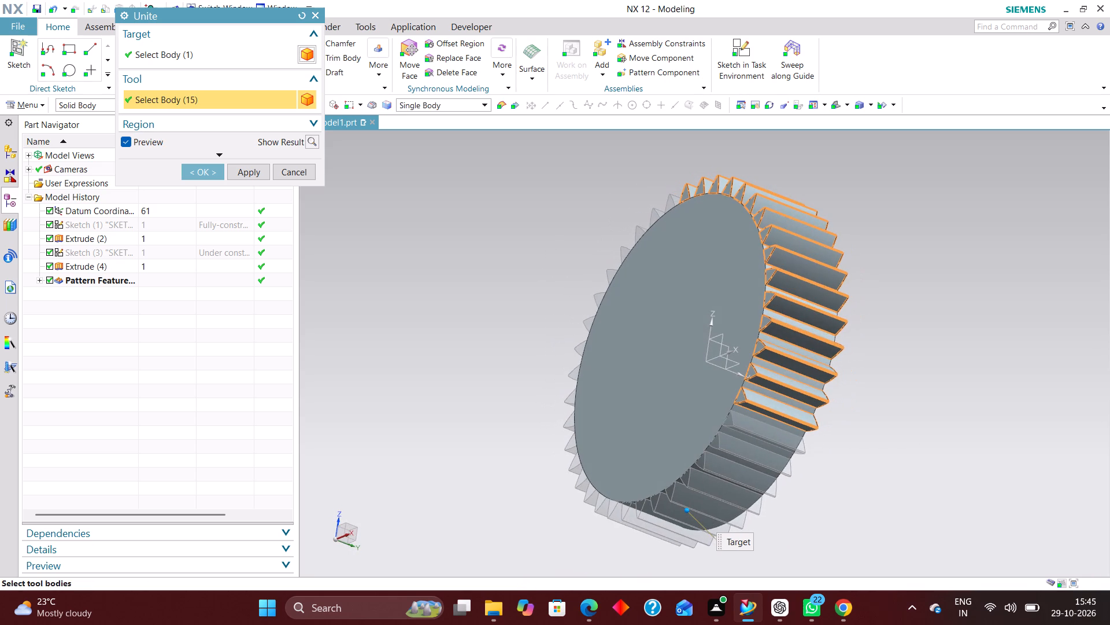
pyautogui.click(779, 437)
pyautogui.click(771, 462)
pyautogui.click(745, 482)
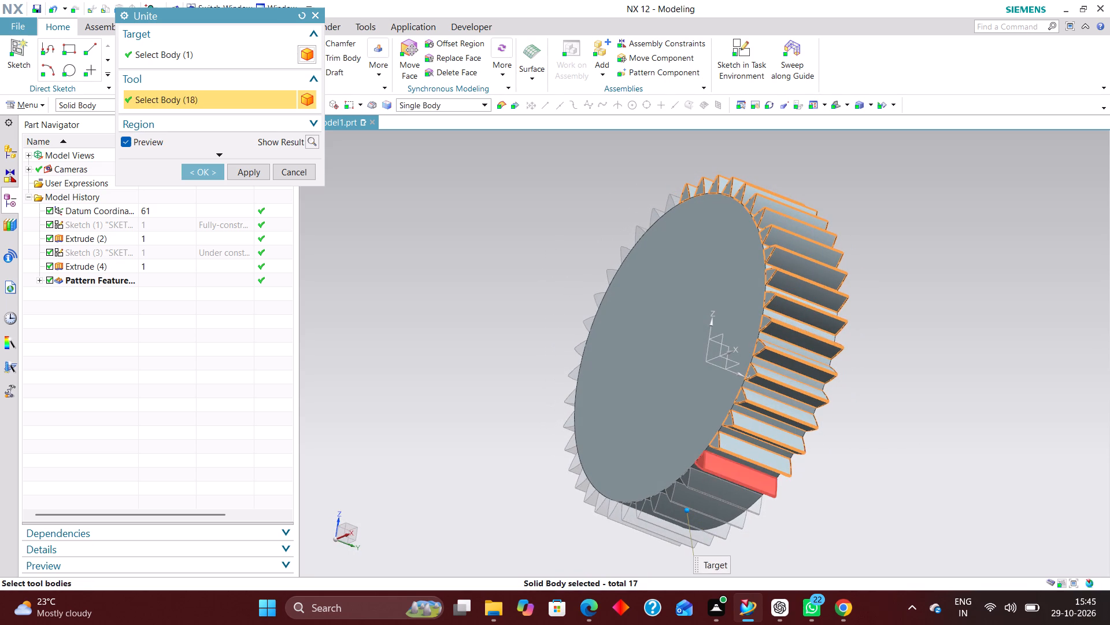
pyautogui.click(731, 497)
pyautogui.click(713, 515)
pyautogui.scroll(1, 806, 511)
pyautogui.moveTo(806, 519); pyautogui.dragTo(831, 527, button='middle')
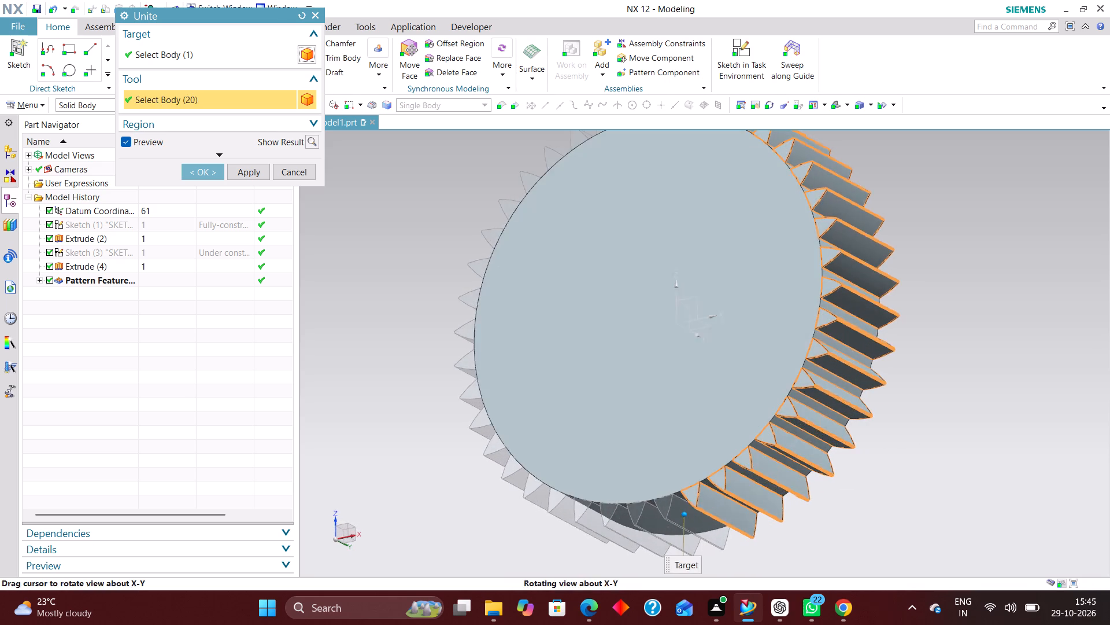
pyautogui.moveTo(831, 527); pyautogui.dragTo(832, 528, button='middle')
pyautogui.click(720, 531)
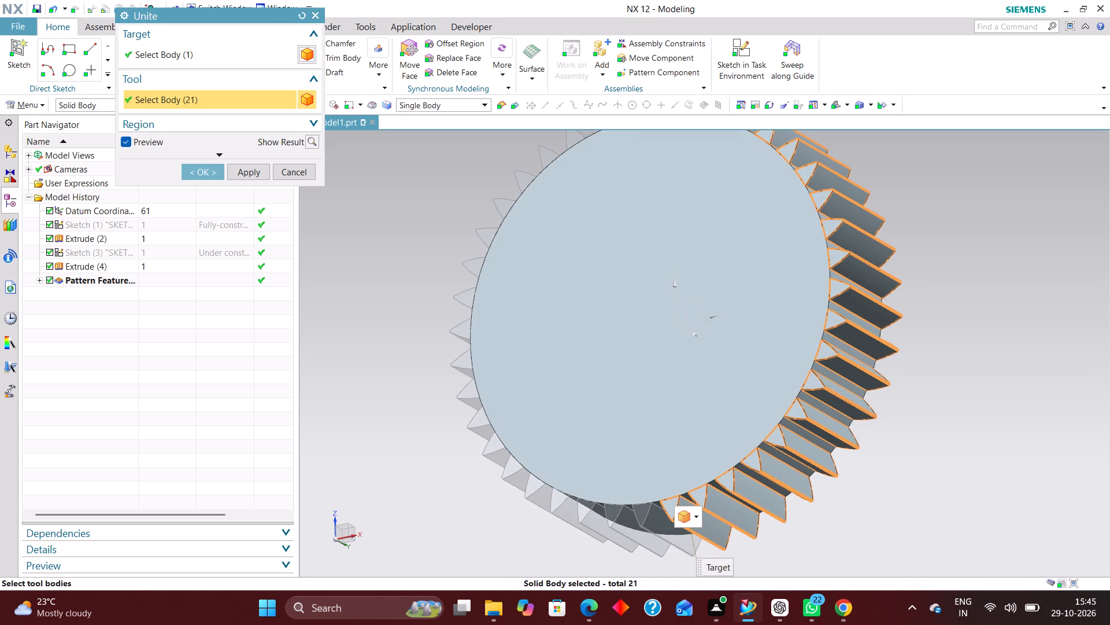
pyautogui.click(661, 529)
pyautogui.click(638, 534)
pyautogui.click(596, 532)
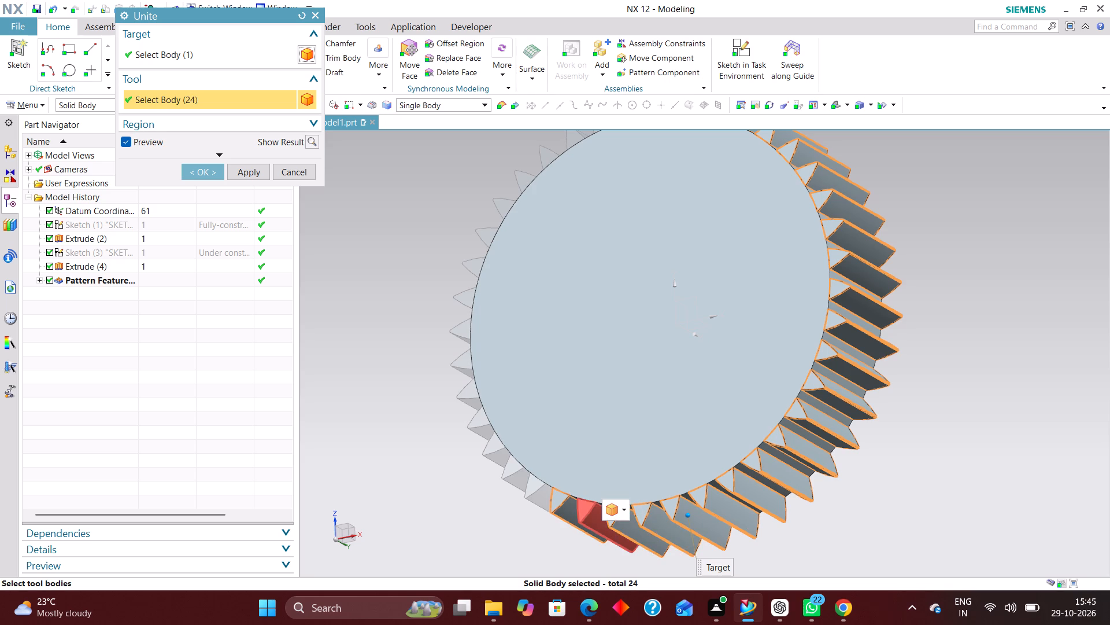
pyautogui.click(599, 525)
# Add the next ten teeth clockwise, from the underside up the gear's left flank, to the Unite tool bodies.
pyautogui.click(534, 501)
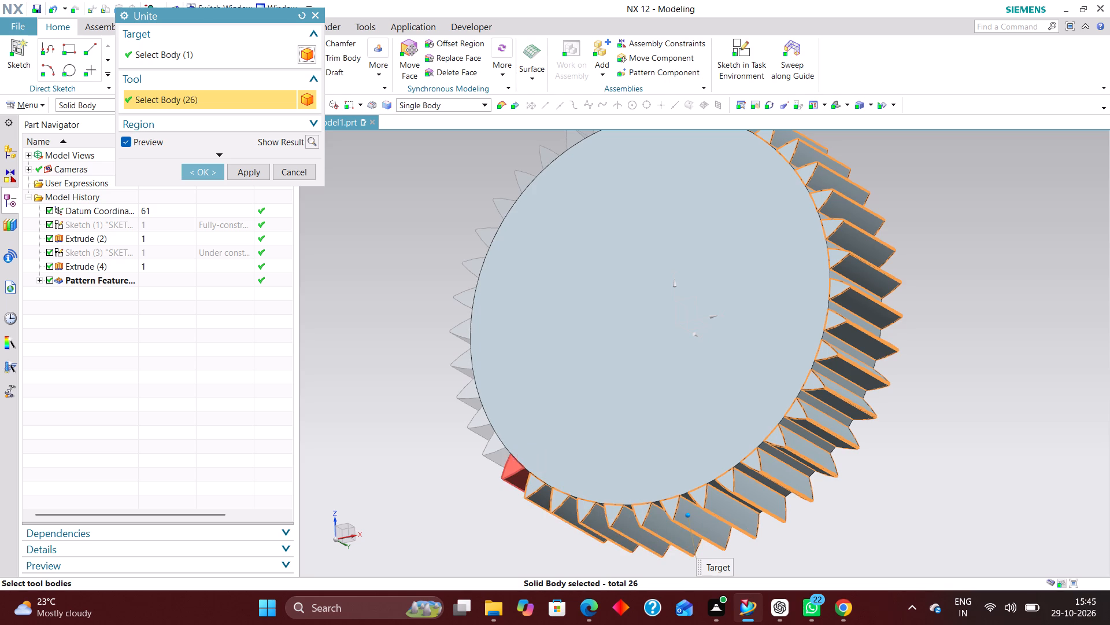
pyautogui.click(510, 481)
pyautogui.click(492, 461)
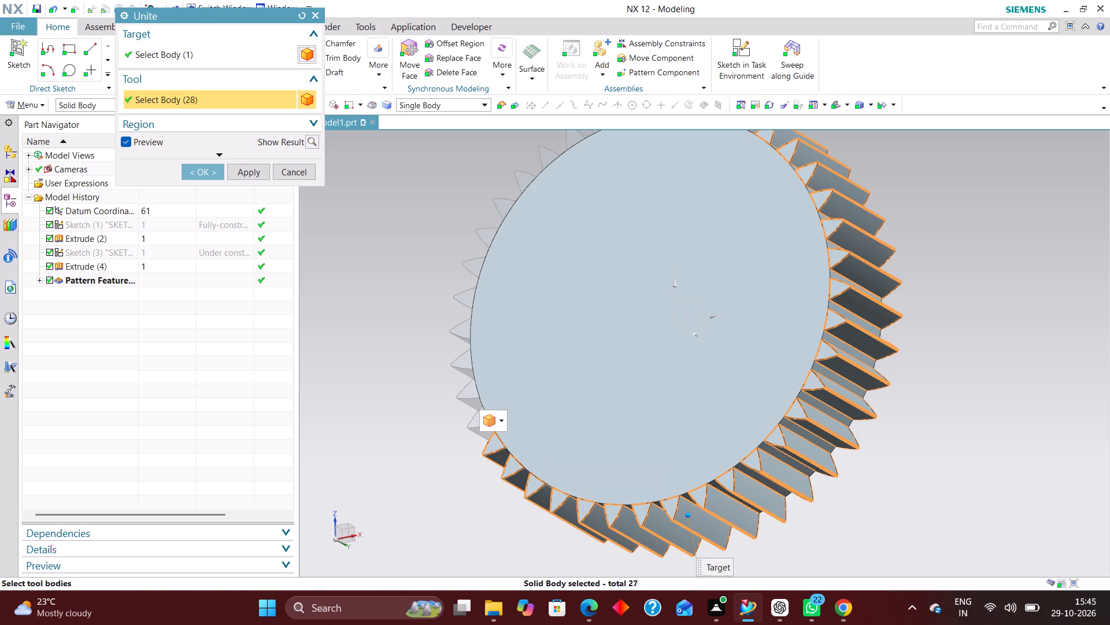
pyautogui.click(476, 428)
pyautogui.click(462, 395)
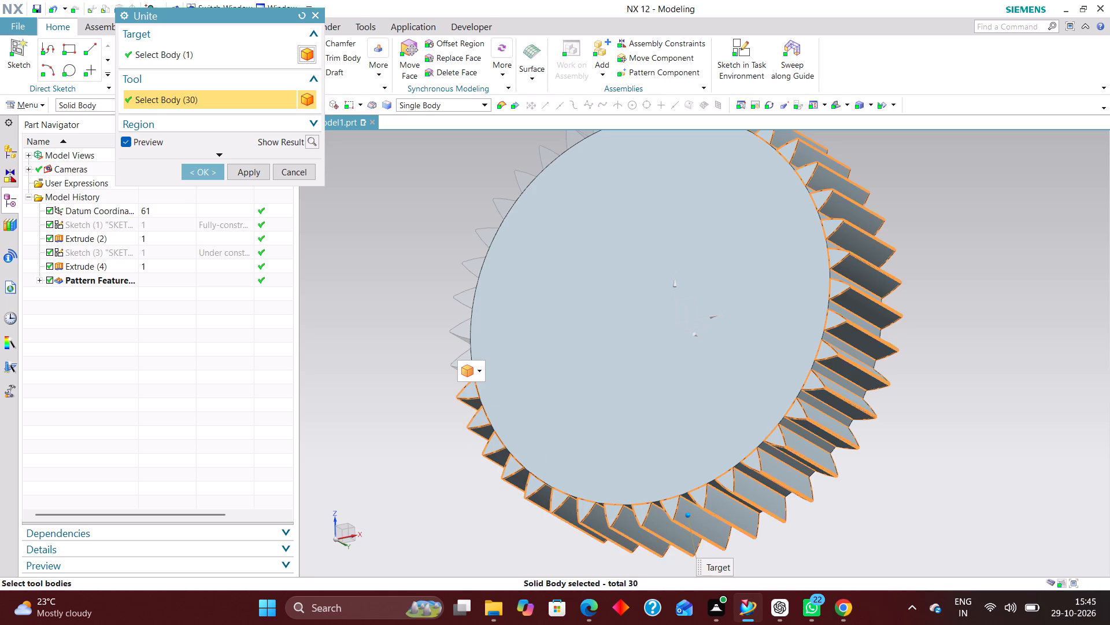
pyautogui.click(452, 367)
pyautogui.click(455, 330)
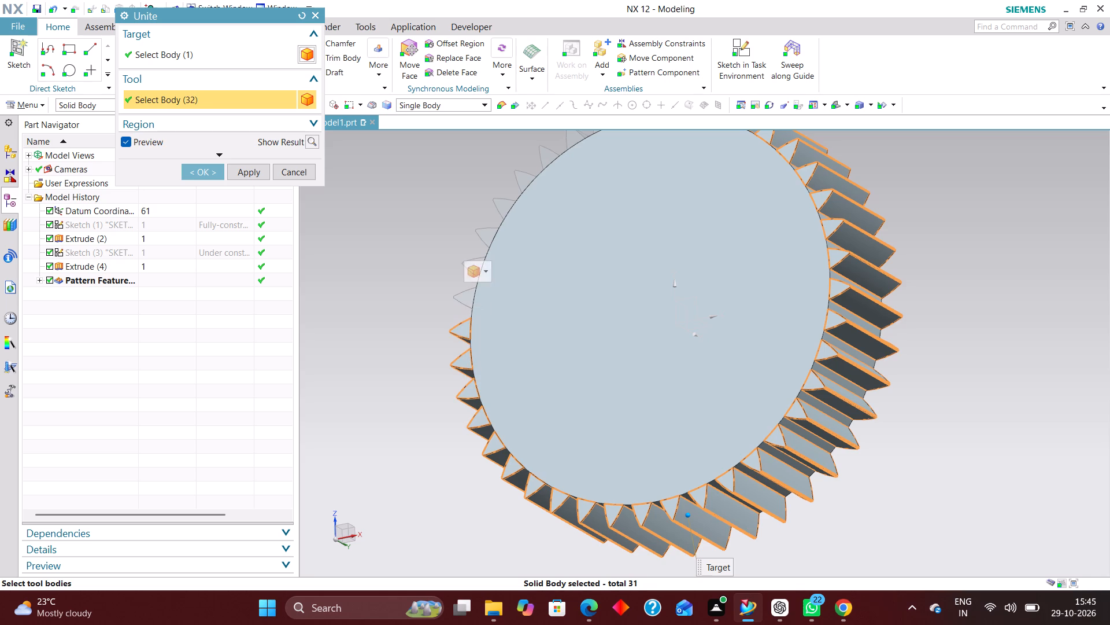
pyautogui.click(458, 293)
pyautogui.click(462, 261)
pyautogui.click(478, 223)
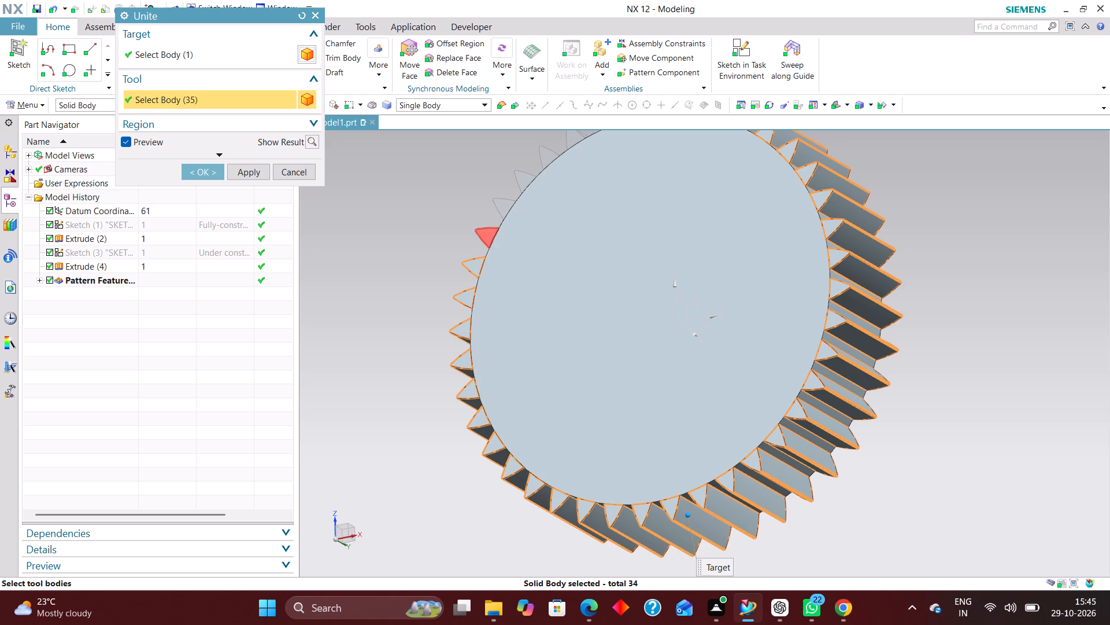
# Add the last five teeth on the gear's upper left to the tool bodies and complete the Unite.
pyautogui.scroll(-2, 538, 321)
pyautogui.click(516, 244)
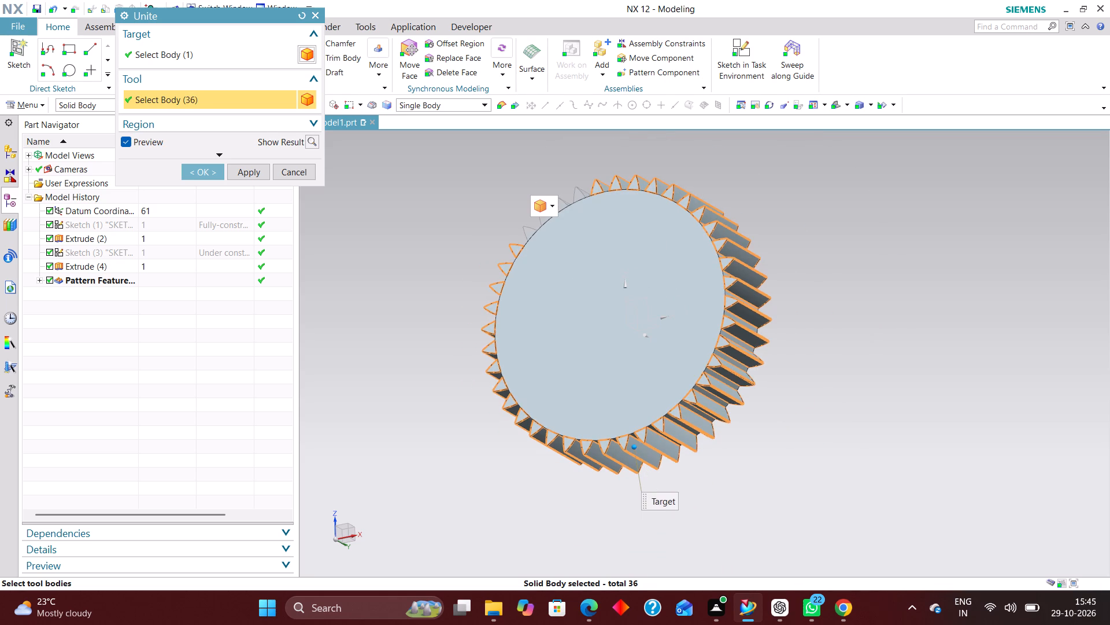
pyautogui.click(524, 229)
pyautogui.scroll(5, 552, 199)
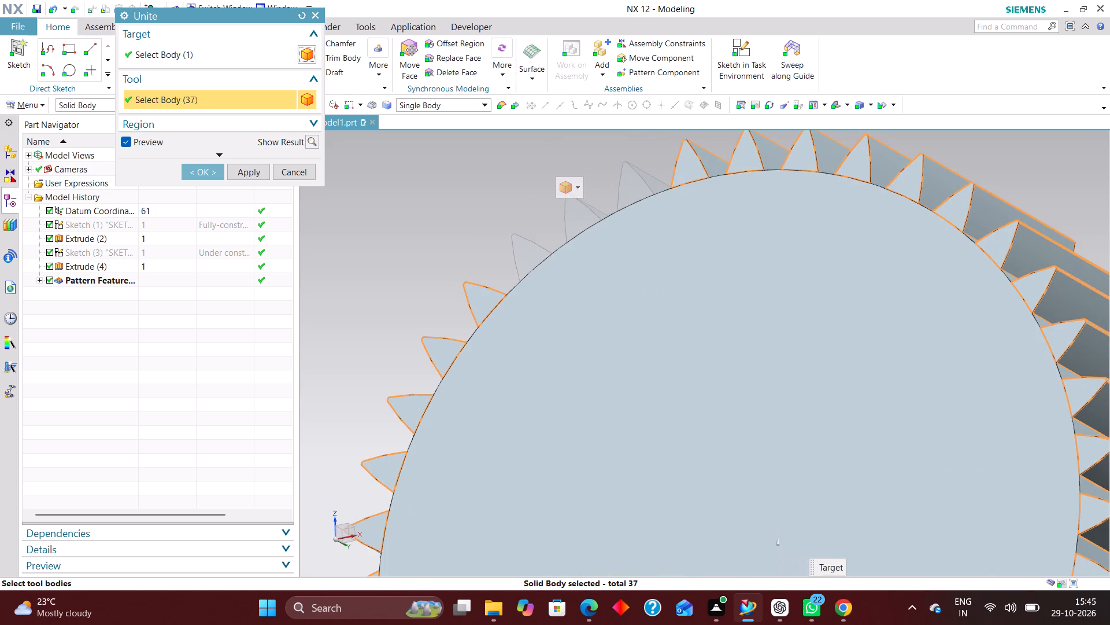
pyautogui.click(536, 244)
pyautogui.click(569, 221)
pyautogui.click(638, 190)
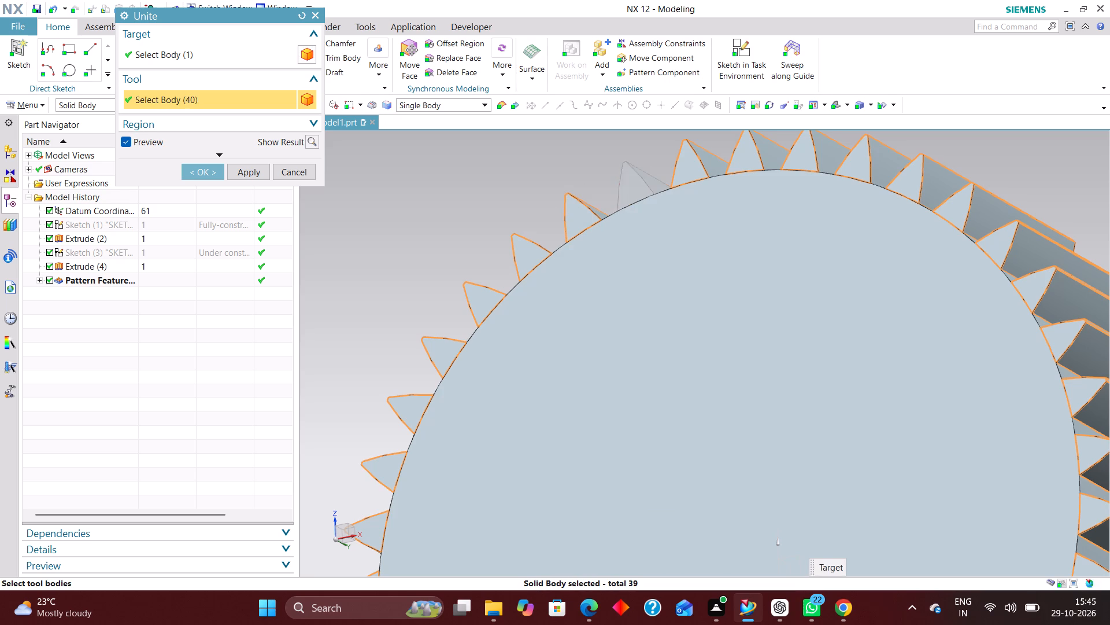
pyautogui.scroll(-3, 567, 176)
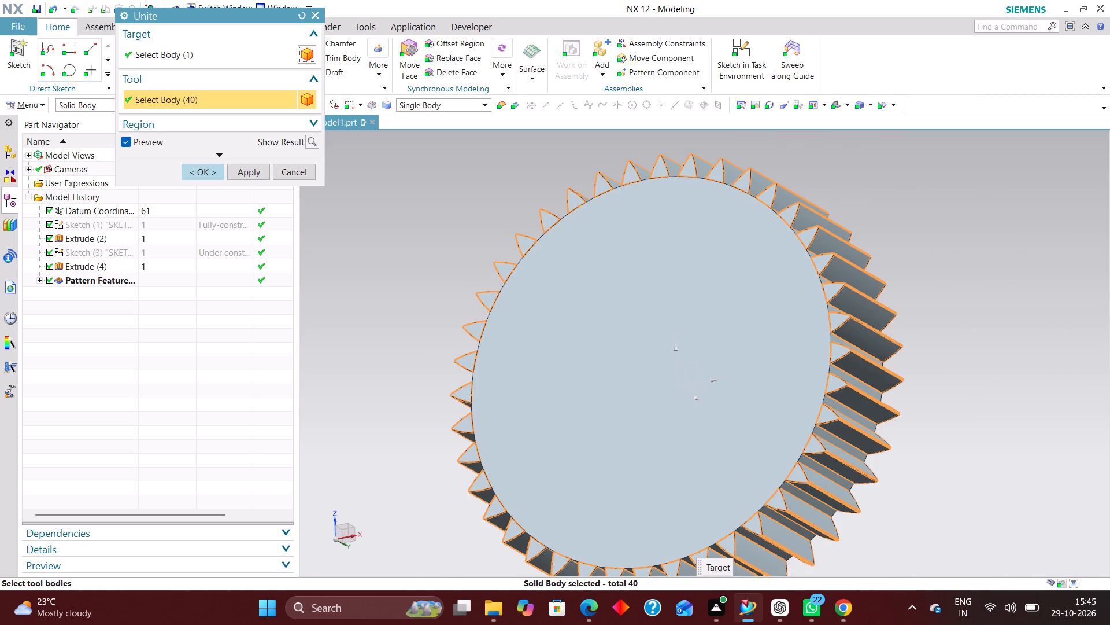
pyautogui.click(203, 168)
# Examine the united gear body from both faces and along the teeth, finishing in the isometric view.
pyautogui.moveTo(940, 256); pyautogui.dragTo(933, 299, button='middle')
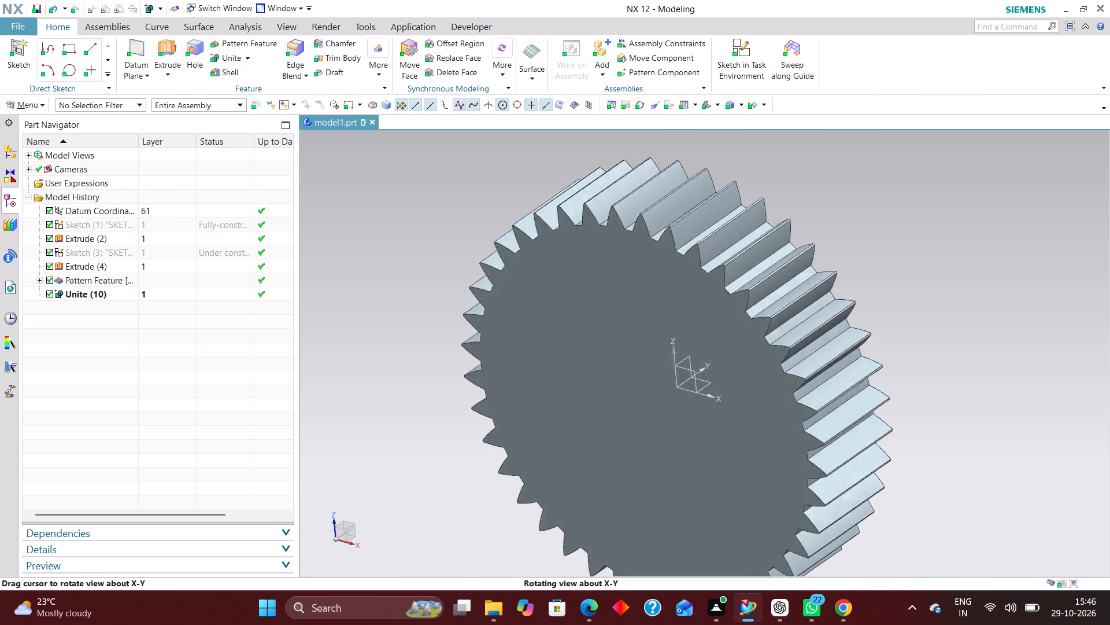
pyautogui.moveTo(933, 299); pyautogui.dragTo(602, 253, button='middle')
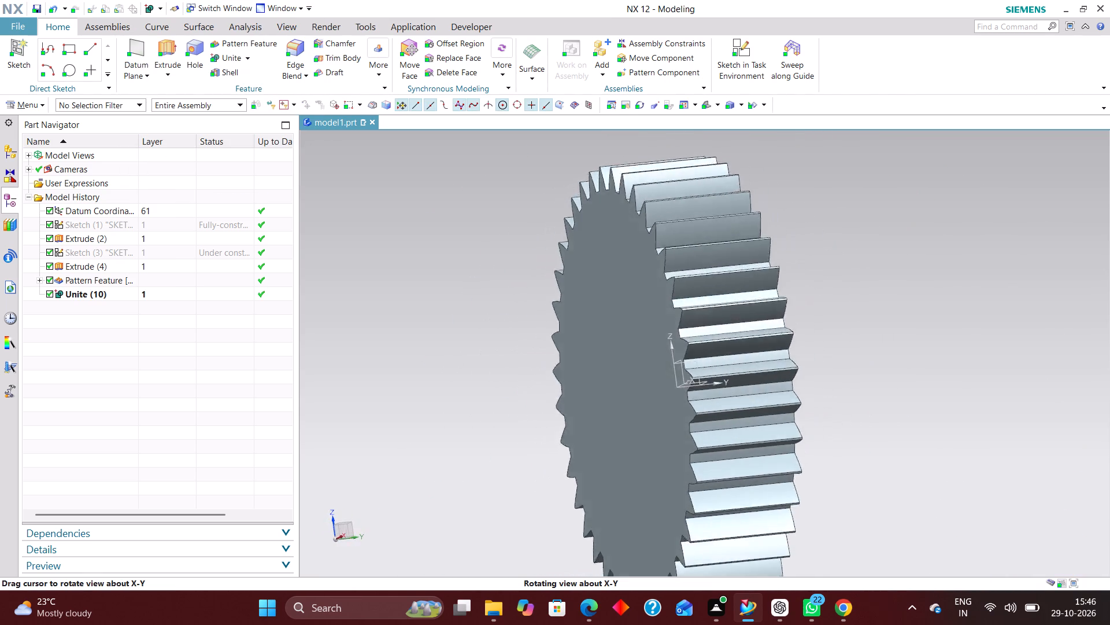
pyautogui.moveTo(602, 253); pyautogui.dragTo(657, 266, button='middle')
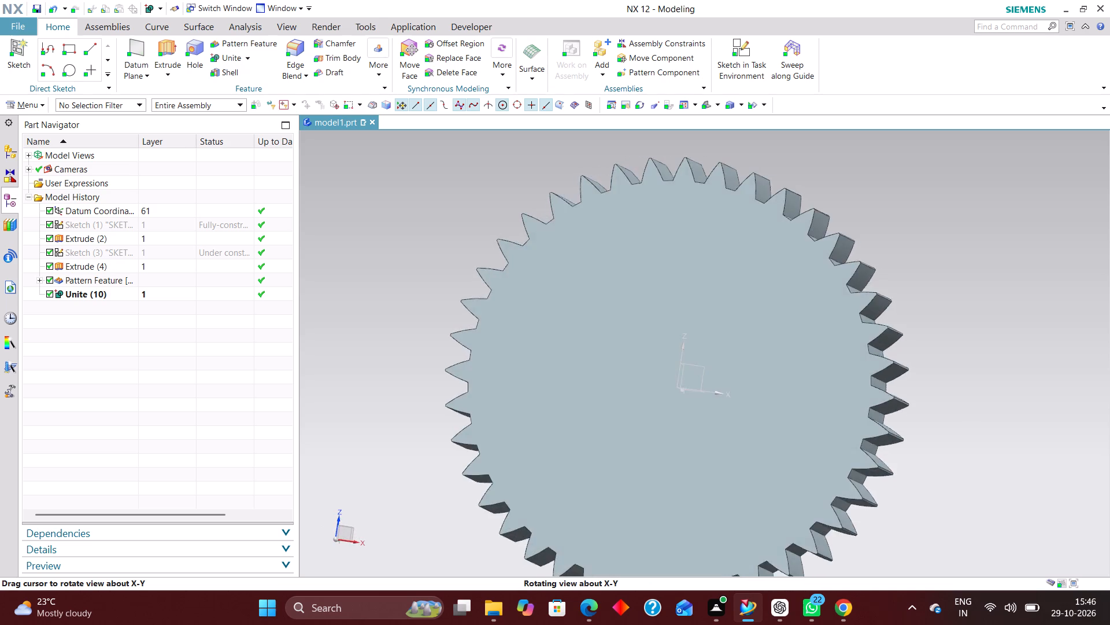
pyautogui.moveTo(657, 266); pyautogui.dragTo(646, 275, button='middle')
pyautogui.scroll(-3, 812, 302)
pyautogui.scroll(3, 946, 311)
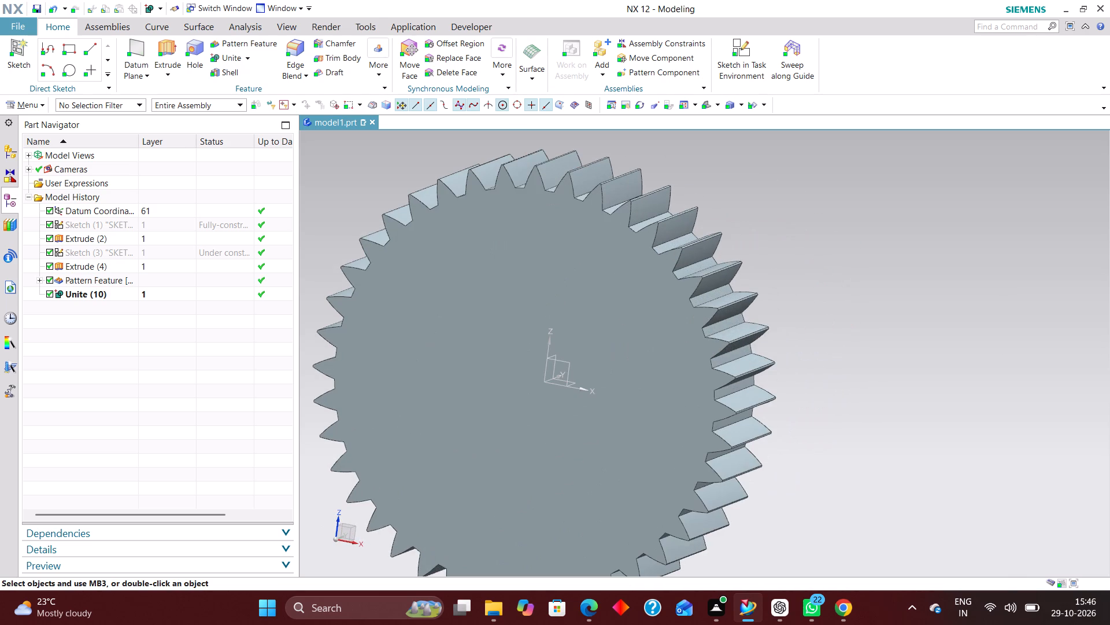
pyautogui.press('End')
pyautogui.press('End')
pyautogui.press('End')
pyautogui.press('End')
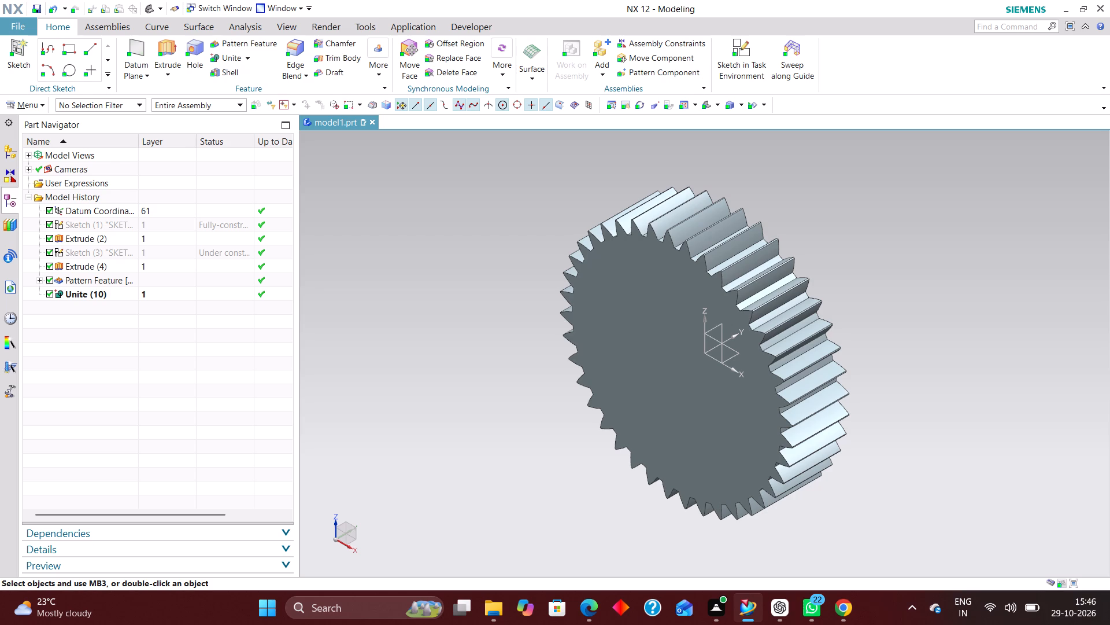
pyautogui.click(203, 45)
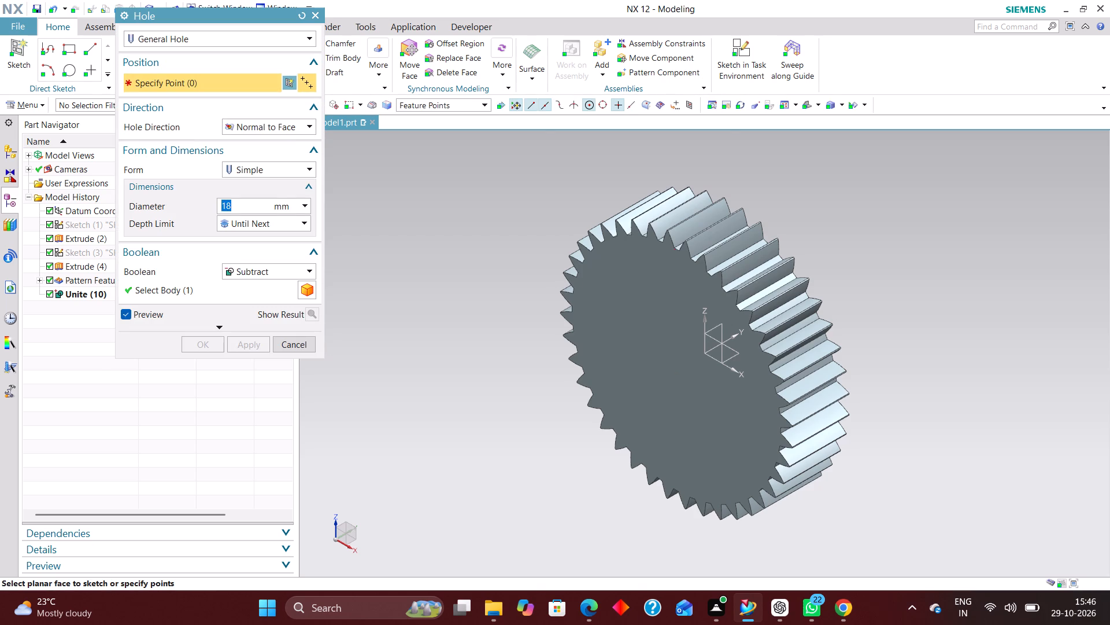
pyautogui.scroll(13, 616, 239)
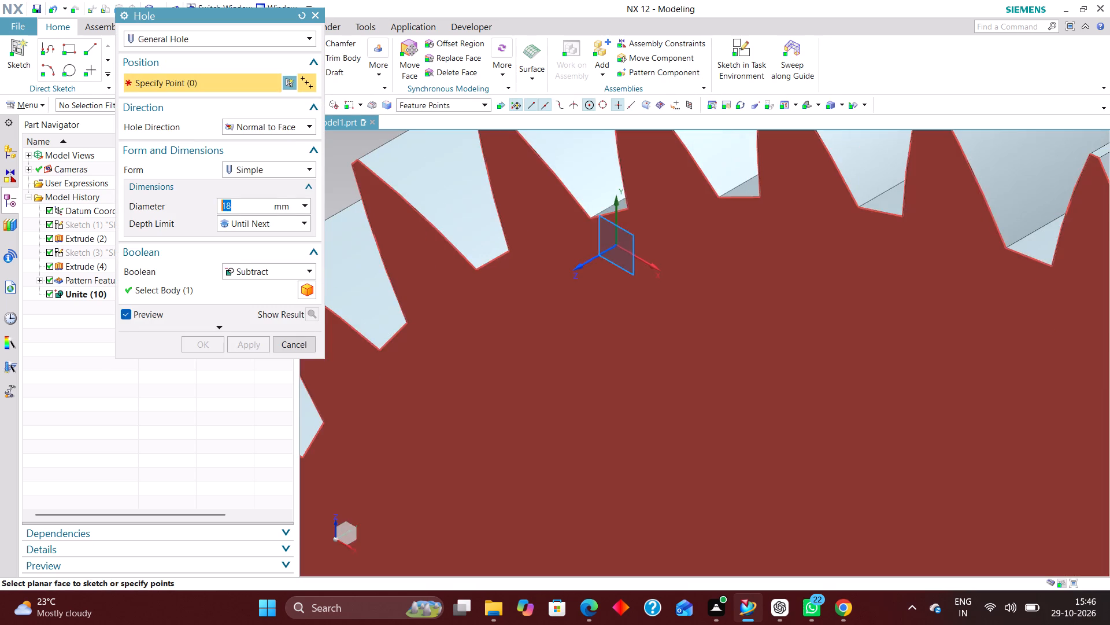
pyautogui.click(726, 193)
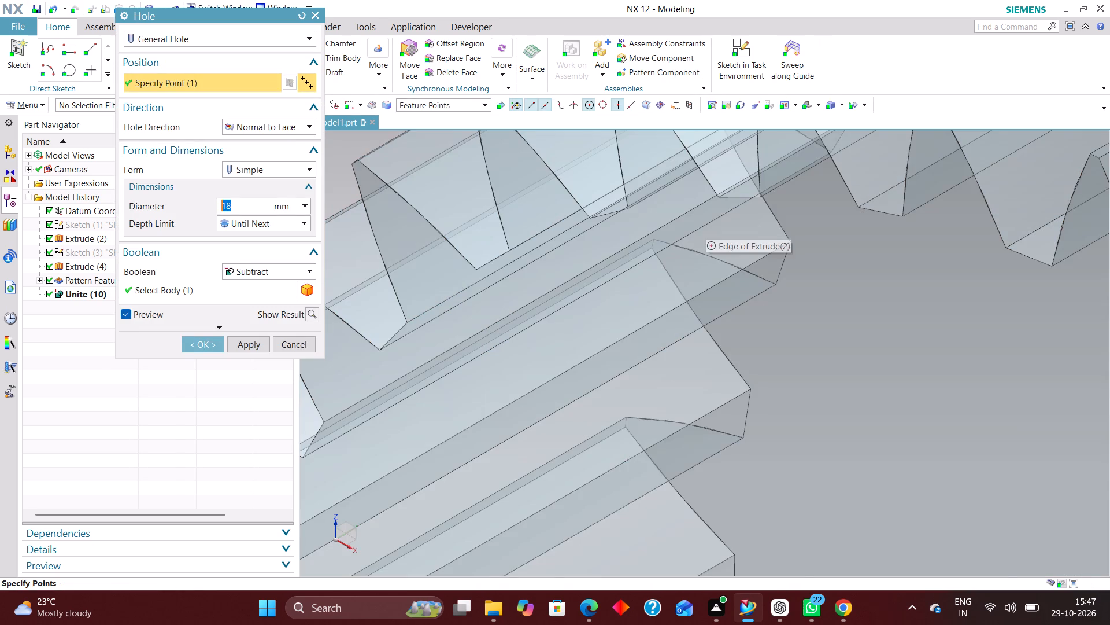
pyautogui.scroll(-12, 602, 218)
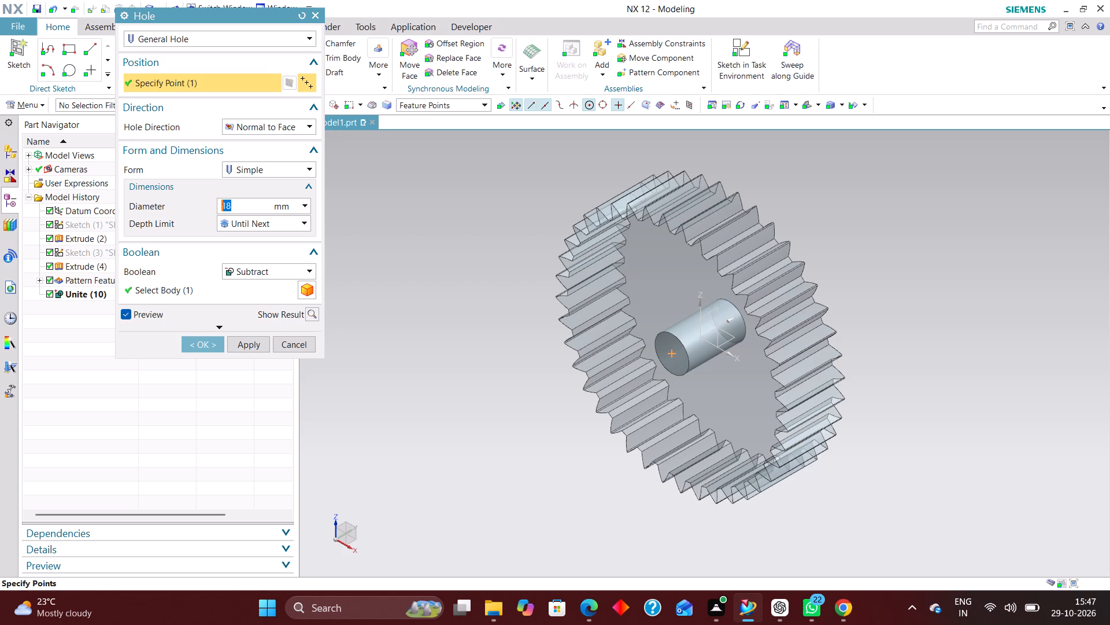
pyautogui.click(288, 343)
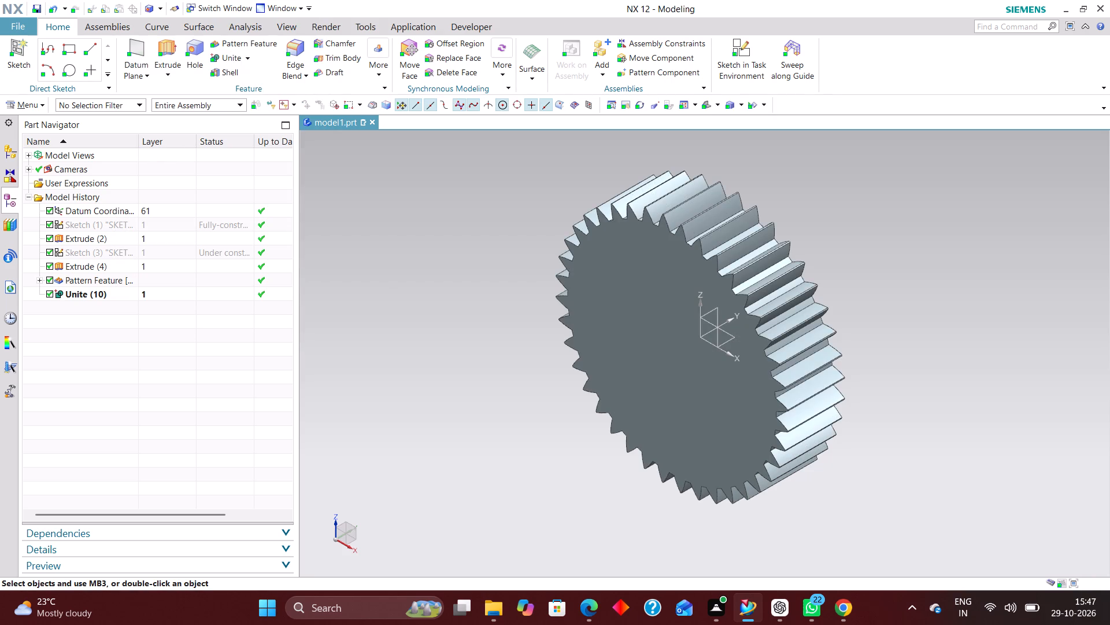
# Sketch a 110.3 mm diameter circle centred on the origin on the XZ datum plane and finish the sketch.
pyautogui.moveTo(917, 260); pyautogui.dragTo(919, 253, button='middle')
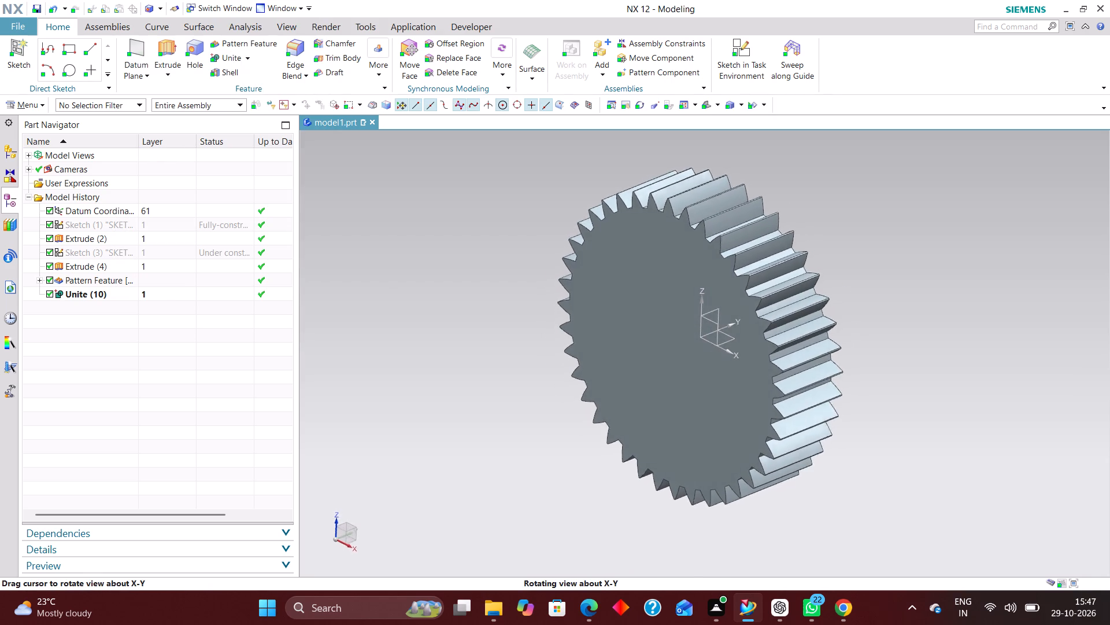
pyautogui.moveTo(919, 253); pyautogui.dragTo(916, 249, button='middle')
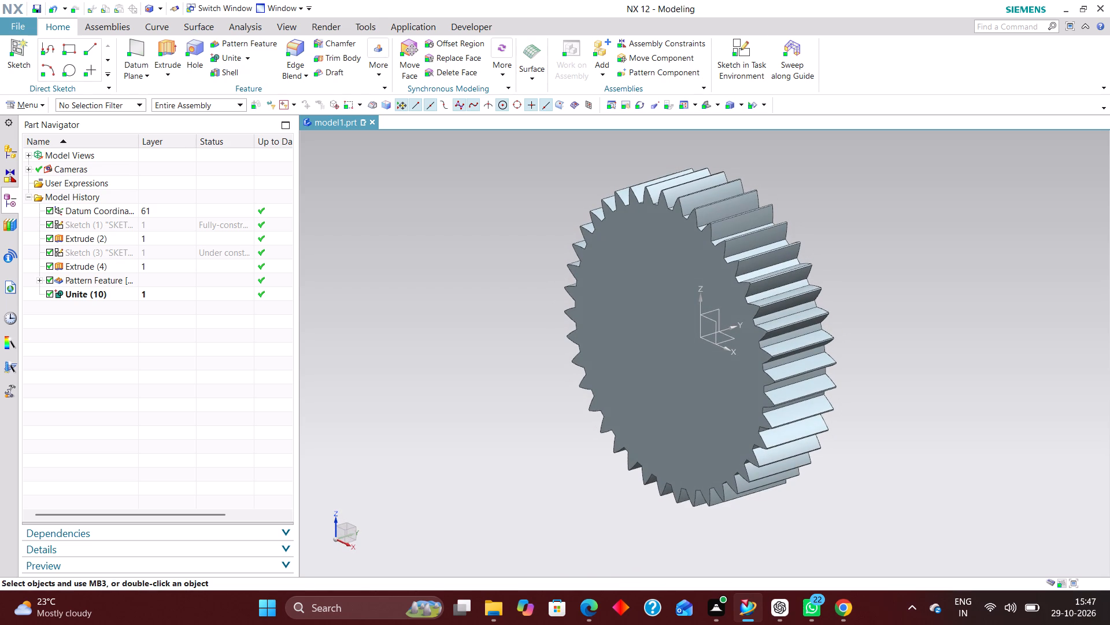
pyautogui.click(734, 41)
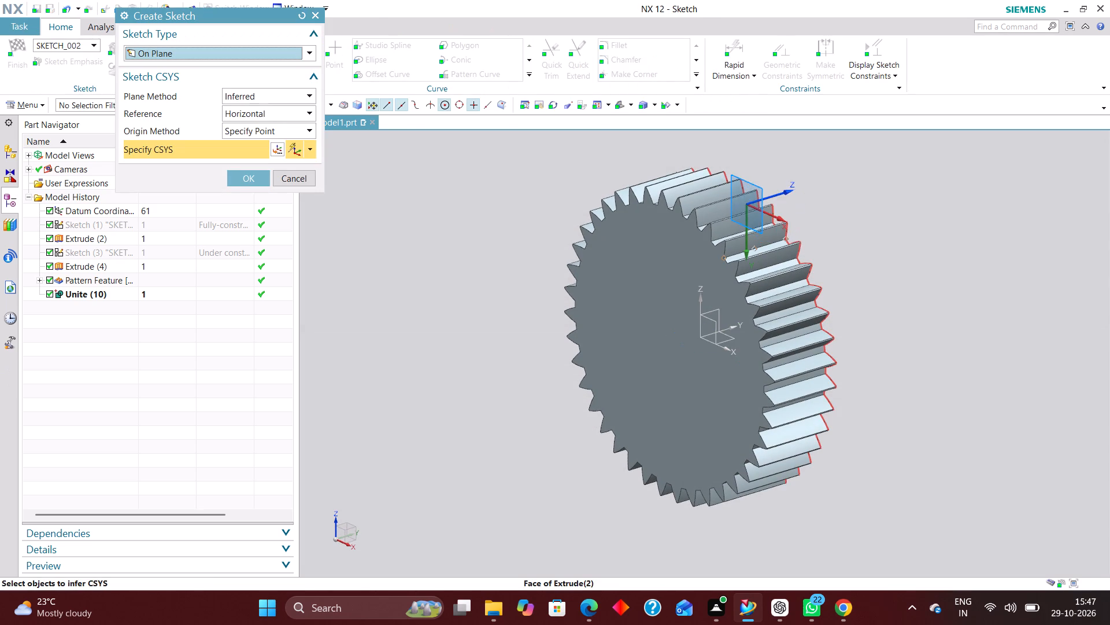
pyautogui.click(715, 321)
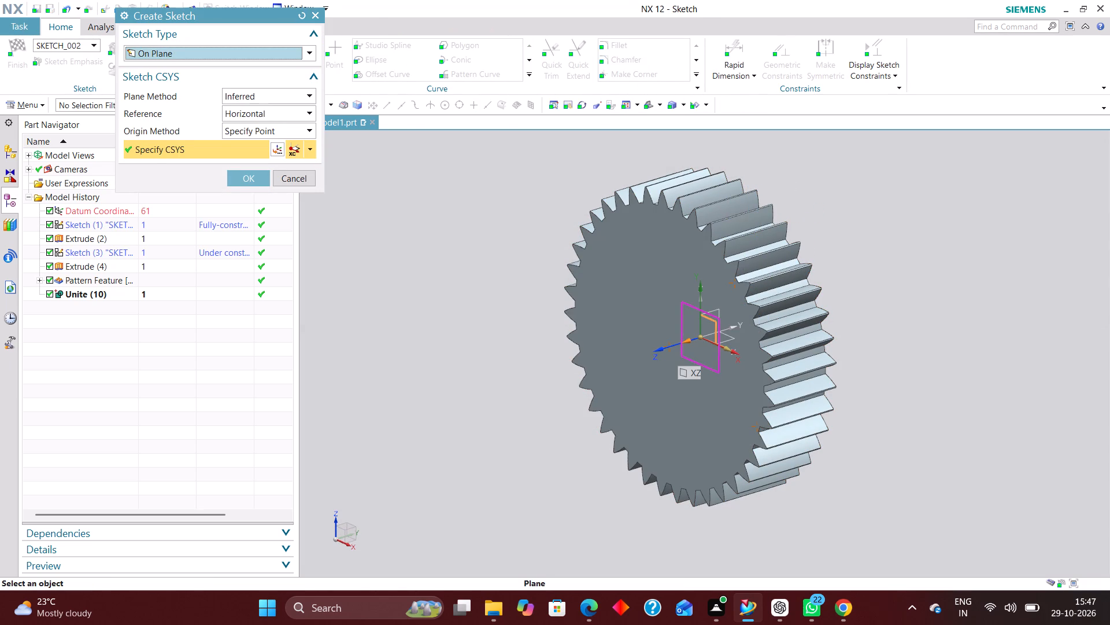
pyautogui.click(259, 178)
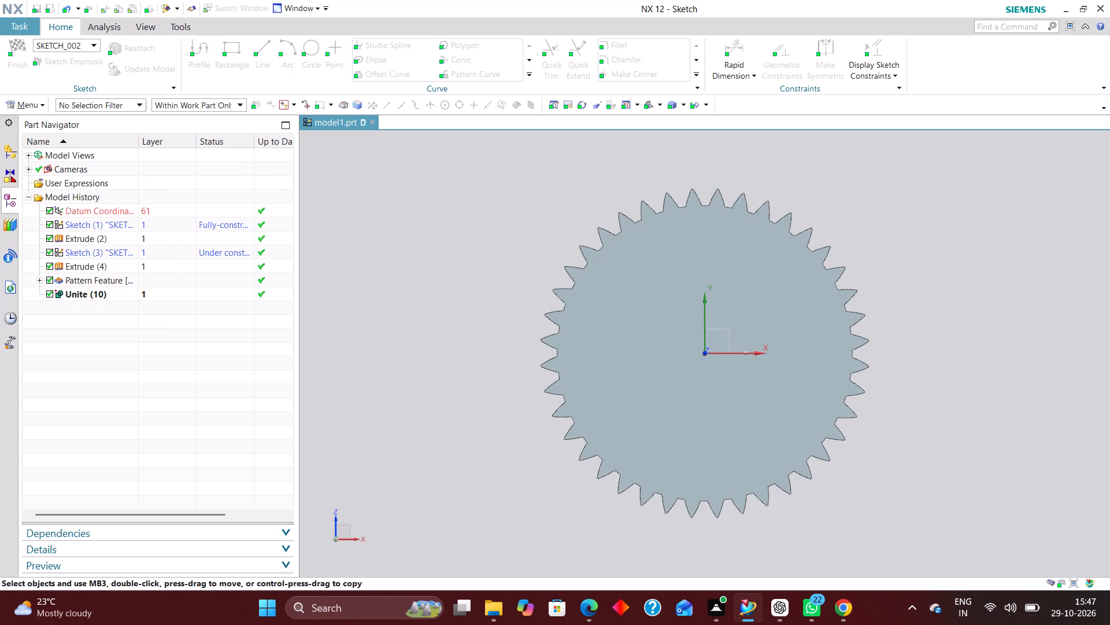
pyautogui.click(309, 43)
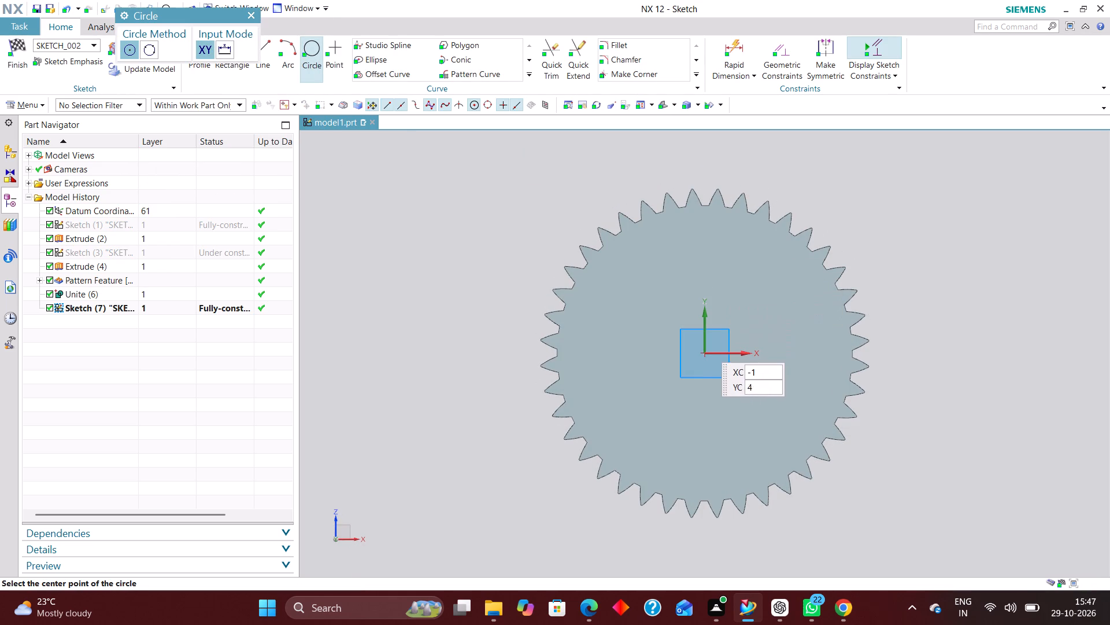
pyautogui.click(706, 355)
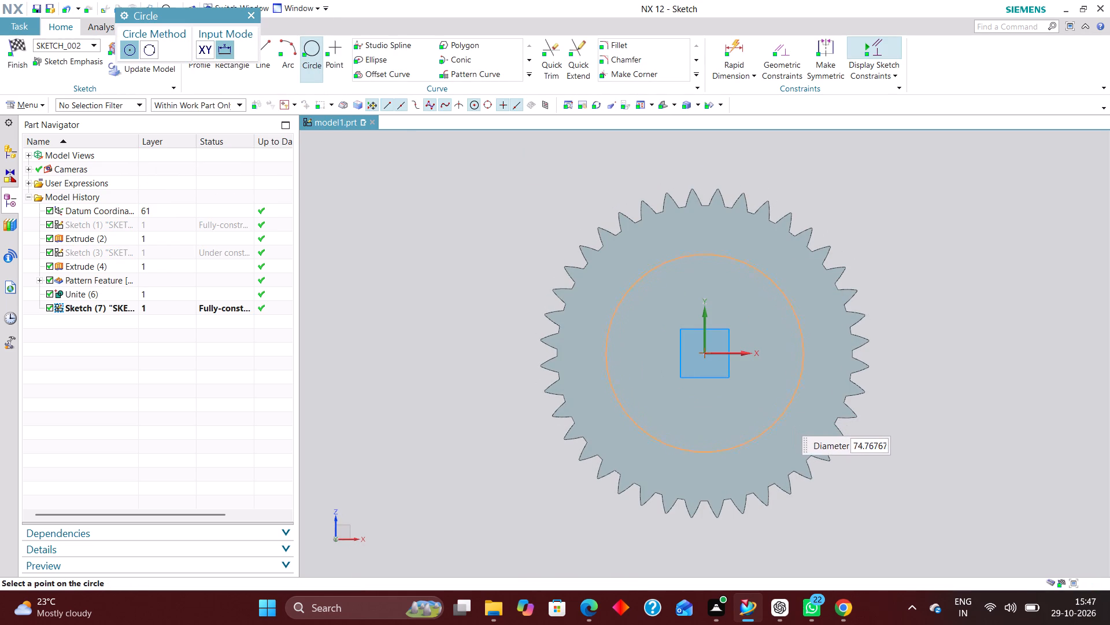
pyautogui.write('110.3')
pyautogui.press('Return')
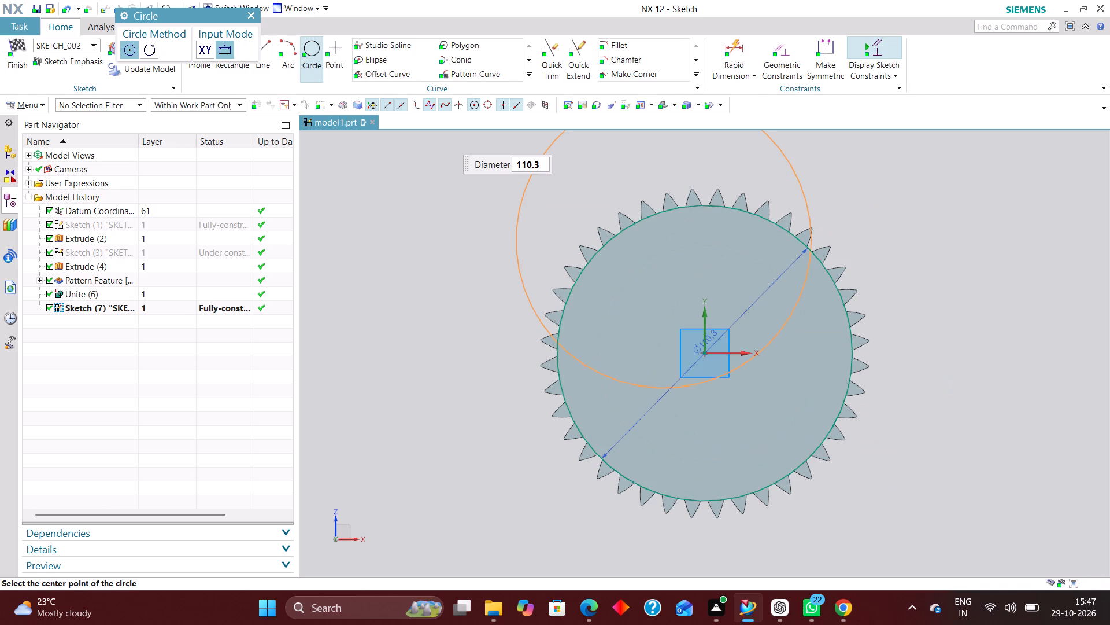
pyautogui.click(252, 17)
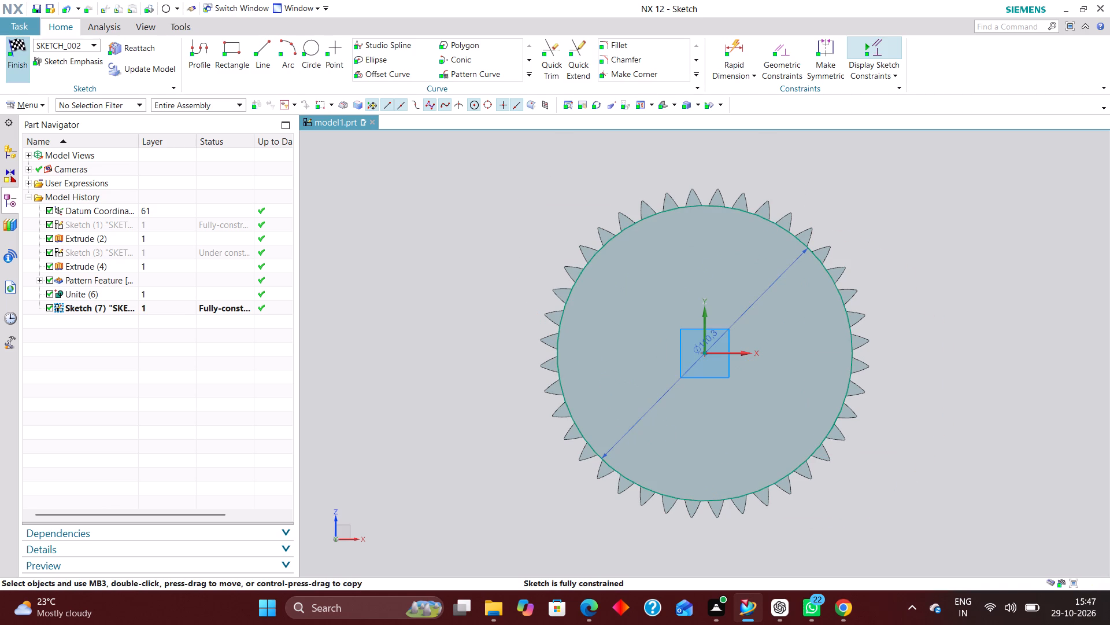
pyautogui.click(14, 46)
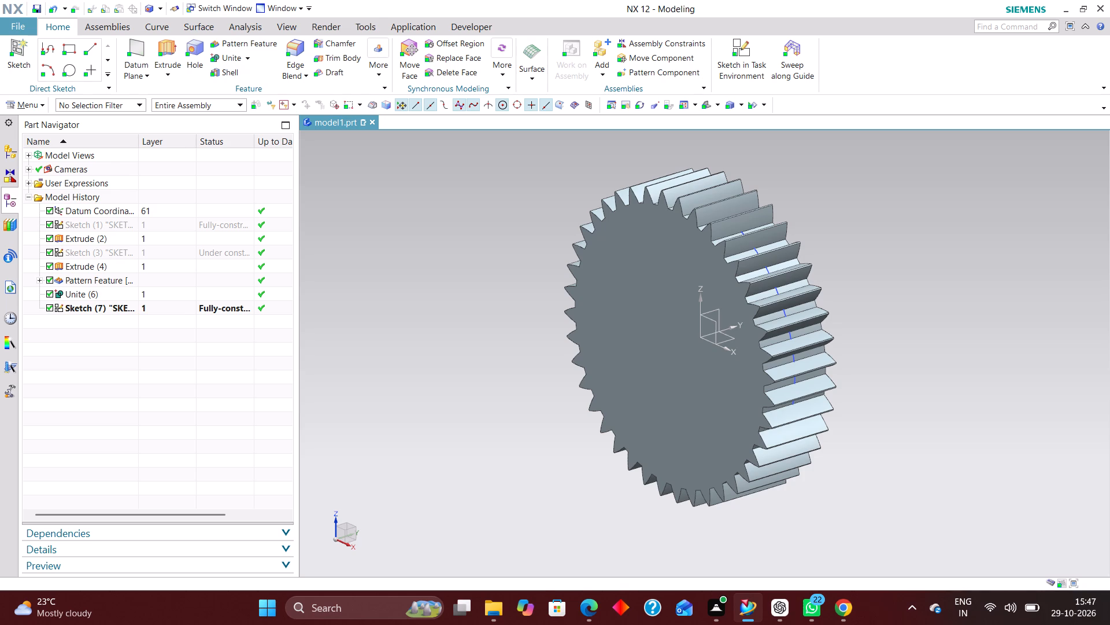
# Reopen the new circle sketch with rollback, move its diameter dimension outside the gear and set it to 105 mm.
pyautogui.scroll(2, 737, 248)
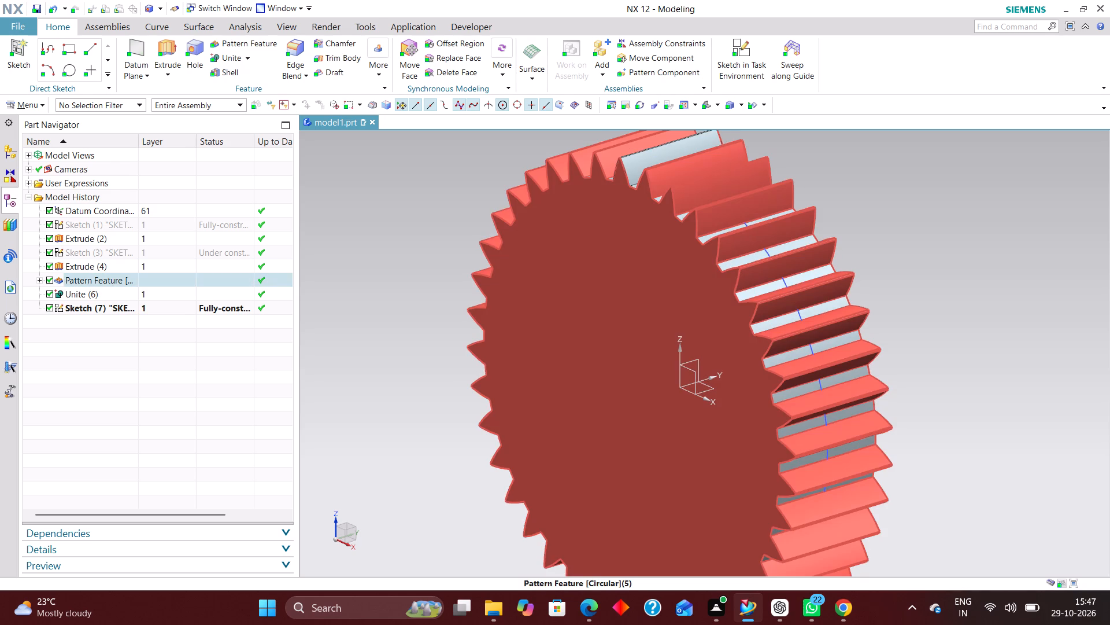
pyautogui.click(171, 308)
pyautogui.rightClick(172, 307)
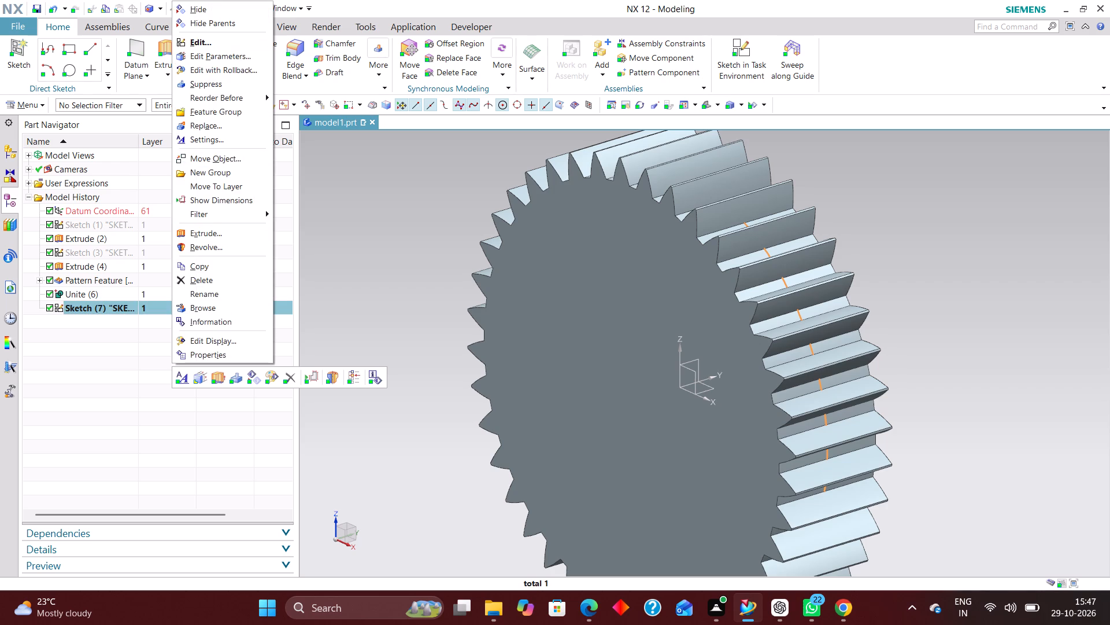
pyautogui.click(224, 69)
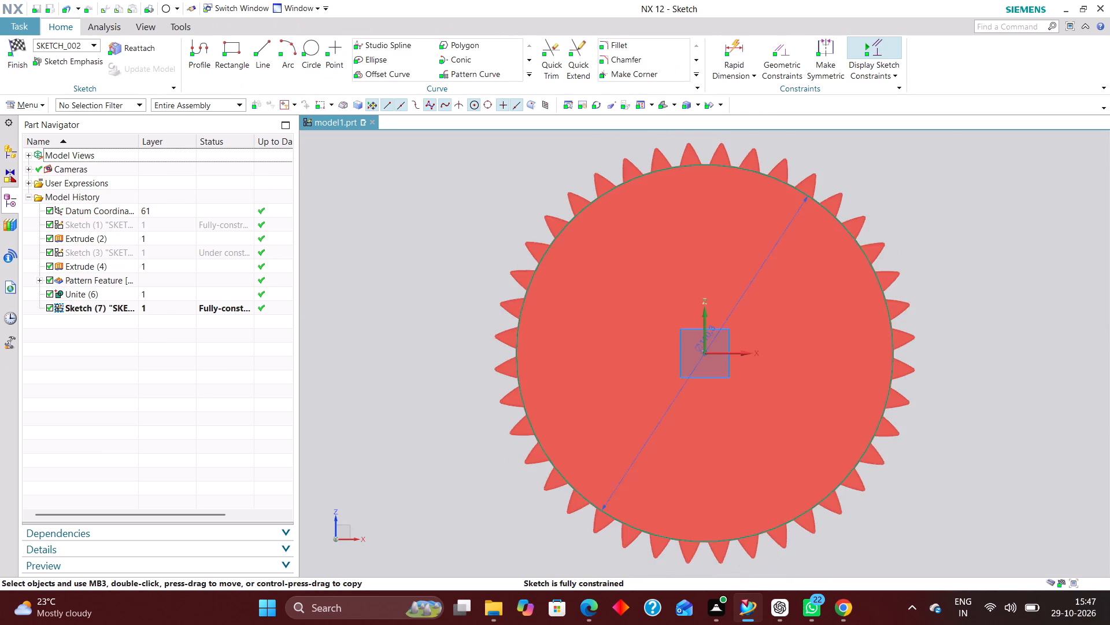
pyautogui.moveTo(742, 293); pyautogui.dragTo(403, 205)
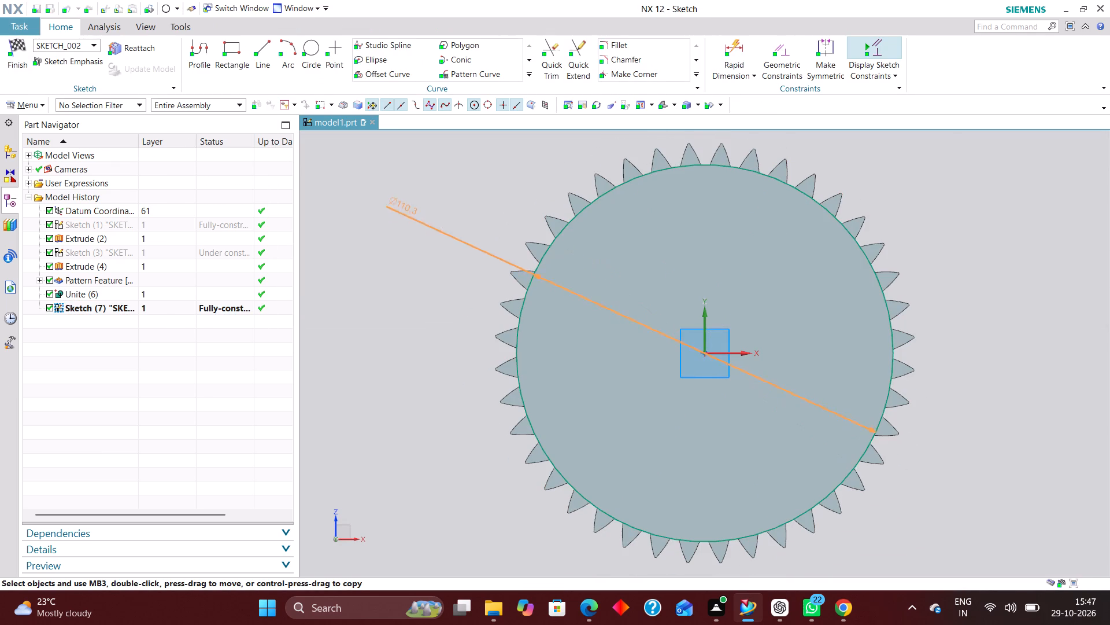
pyautogui.moveTo(403, 205); pyautogui.dragTo(403, 204)
pyautogui.doubleClick(409, 211)
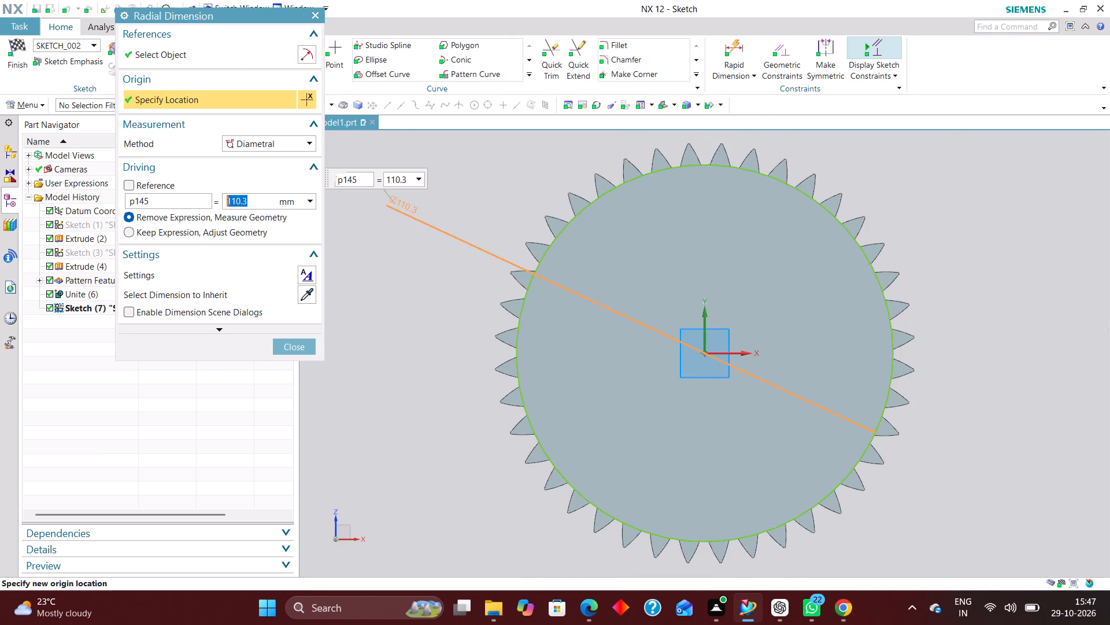
pyautogui.write('105')
pyautogui.press('Return')
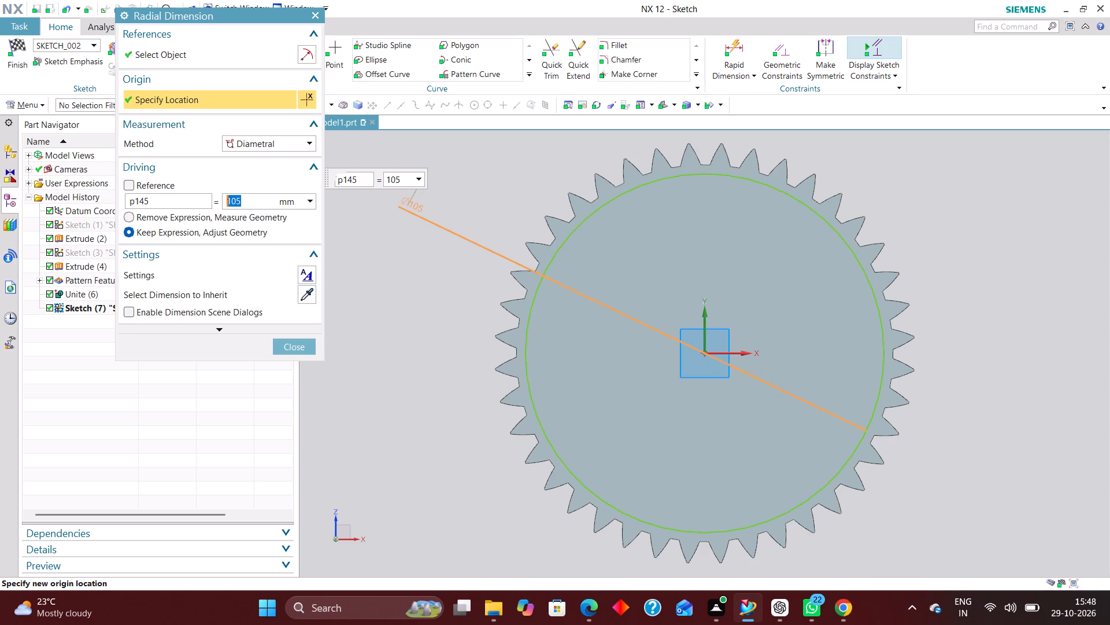
# Close the circle's diameter edit and finish the sketch.
pyautogui.click(301, 348)
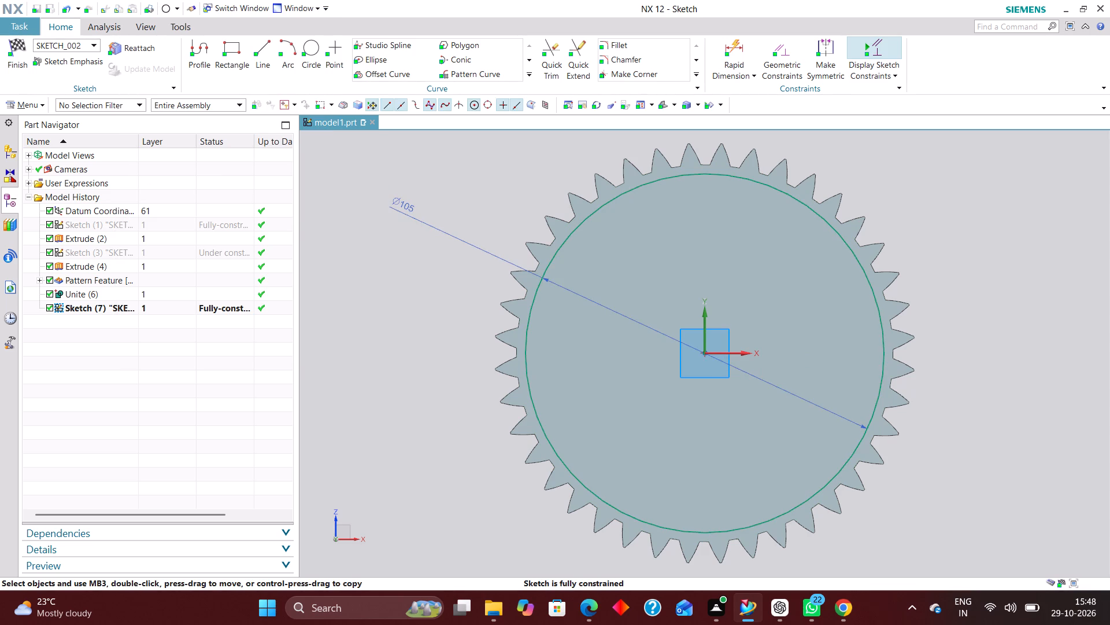
pyautogui.click(21, 43)
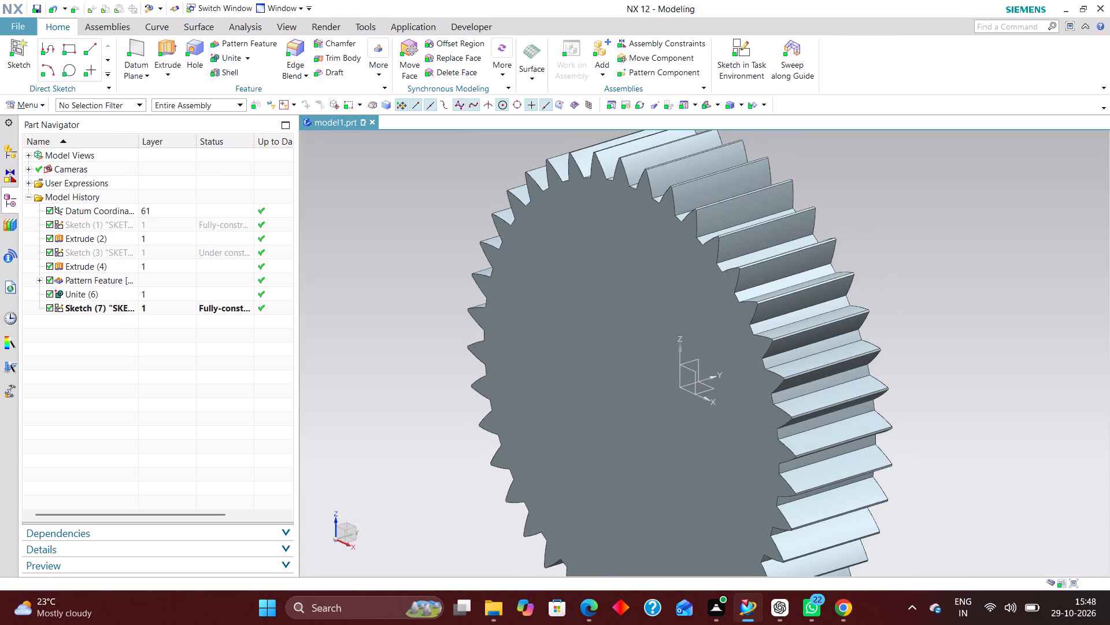
# Start extruding the 105 mm circle with no Boolean, with limits starting at 10.5 mm and ending at 20 mm.
pyautogui.click(166, 45)
pyautogui.click(93, 305)
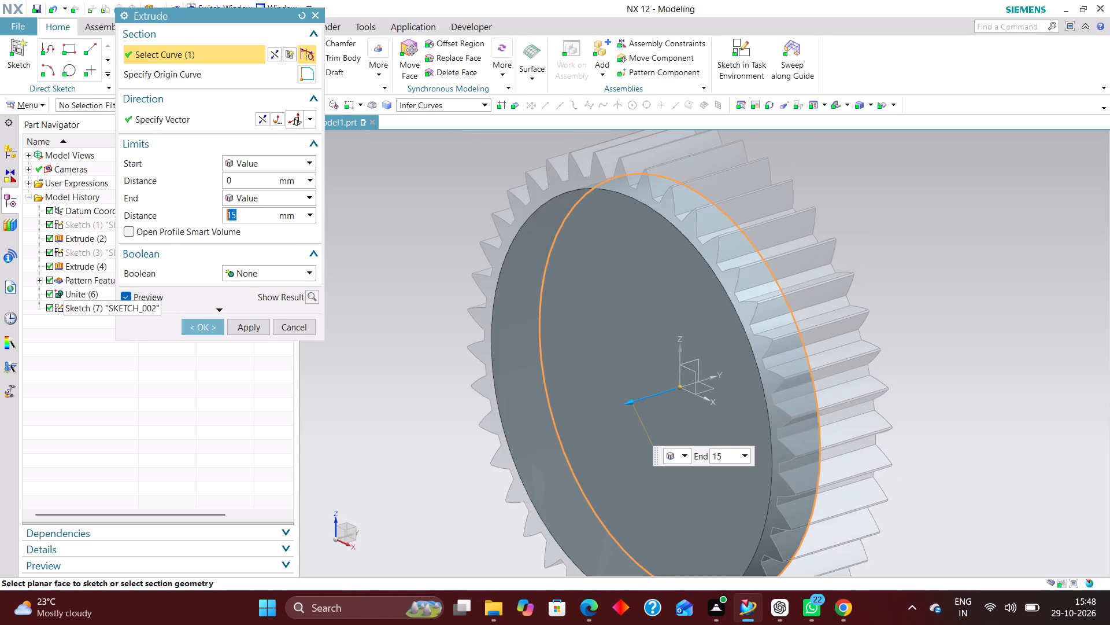
pyautogui.moveTo(926, 248); pyautogui.dragTo(841, 249, button='right')
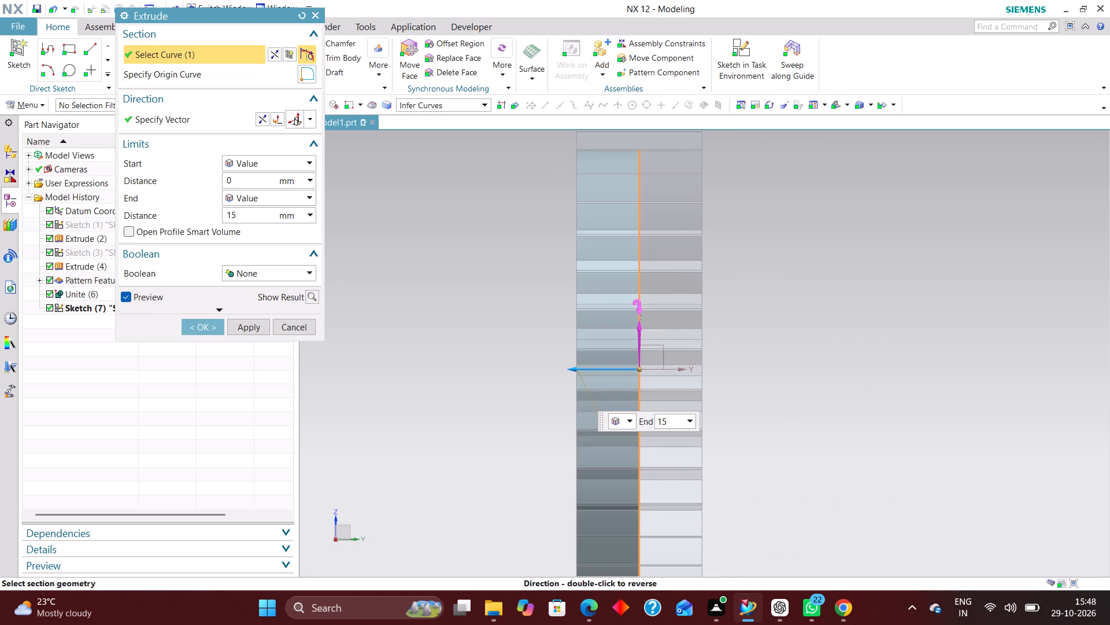
pyautogui.scroll(-3, 627, 332)
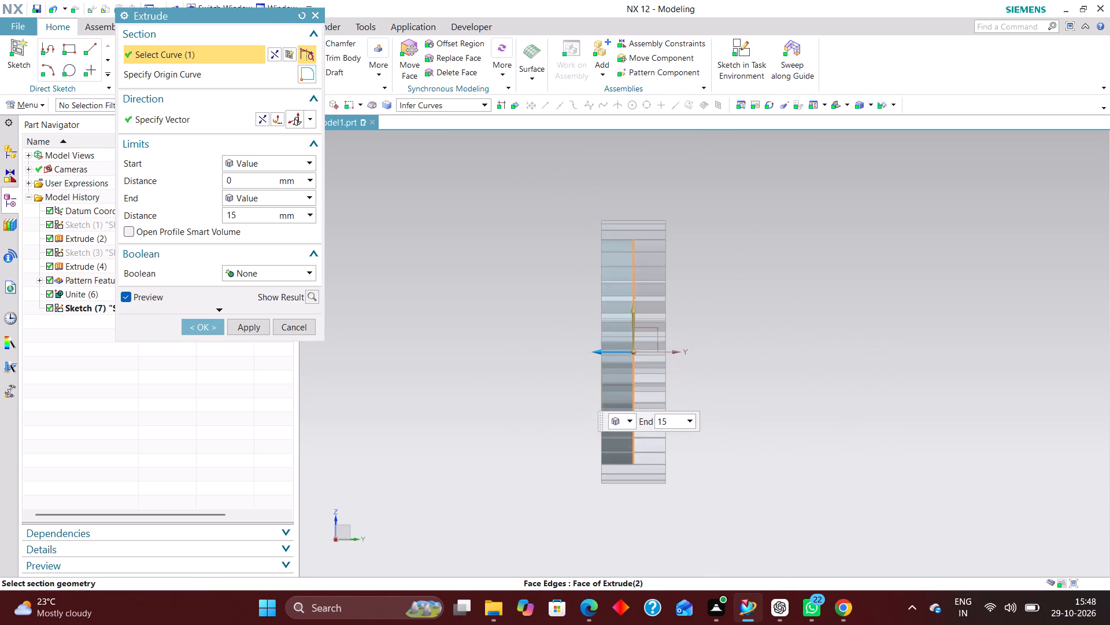
pyautogui.scroll(5, 631, 362)
pyautogui.moveTo(637, 334); pyautogui.dragTo(586, 331)
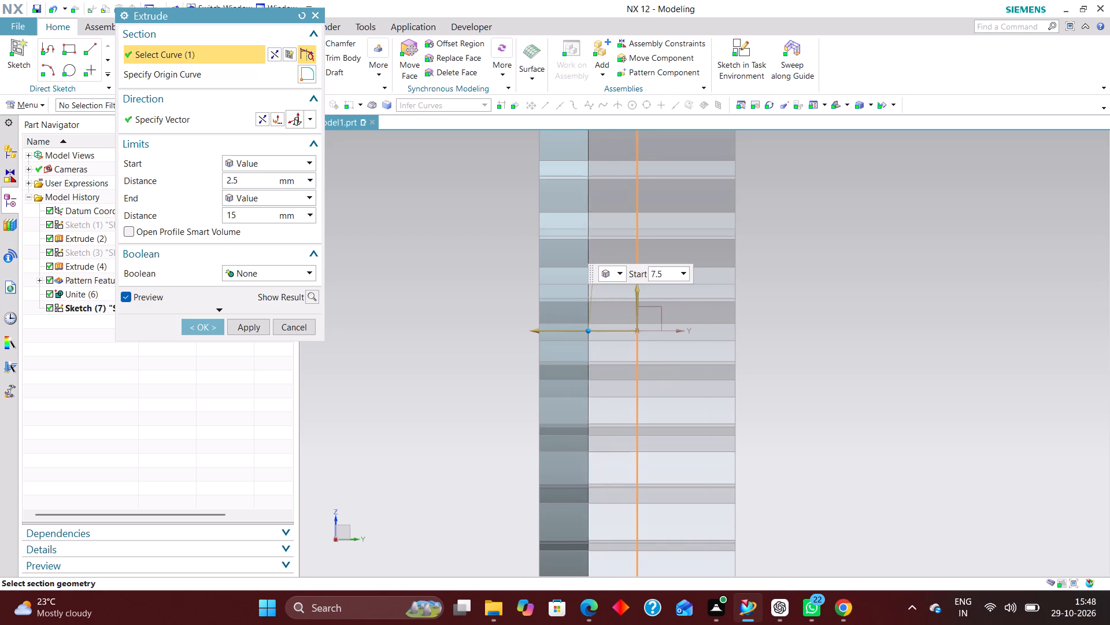
pyautogui.moveTo(586, 331); pyautogui.dragTo(568, 327)
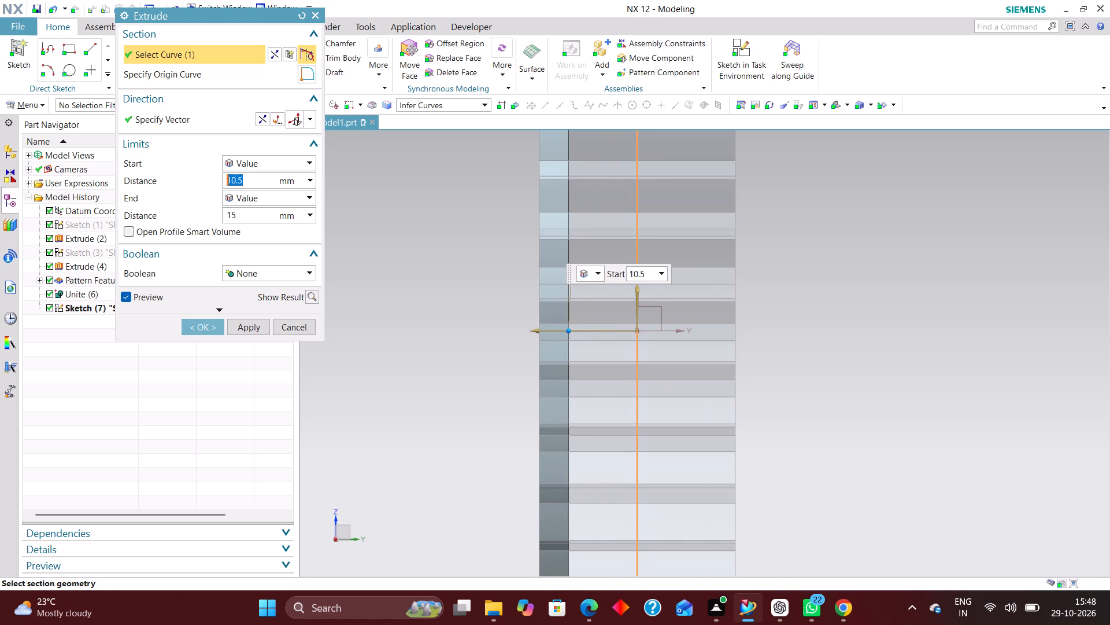
pyautogui.moveTo(535, 332); pyautogui.dragTo(502, 325)
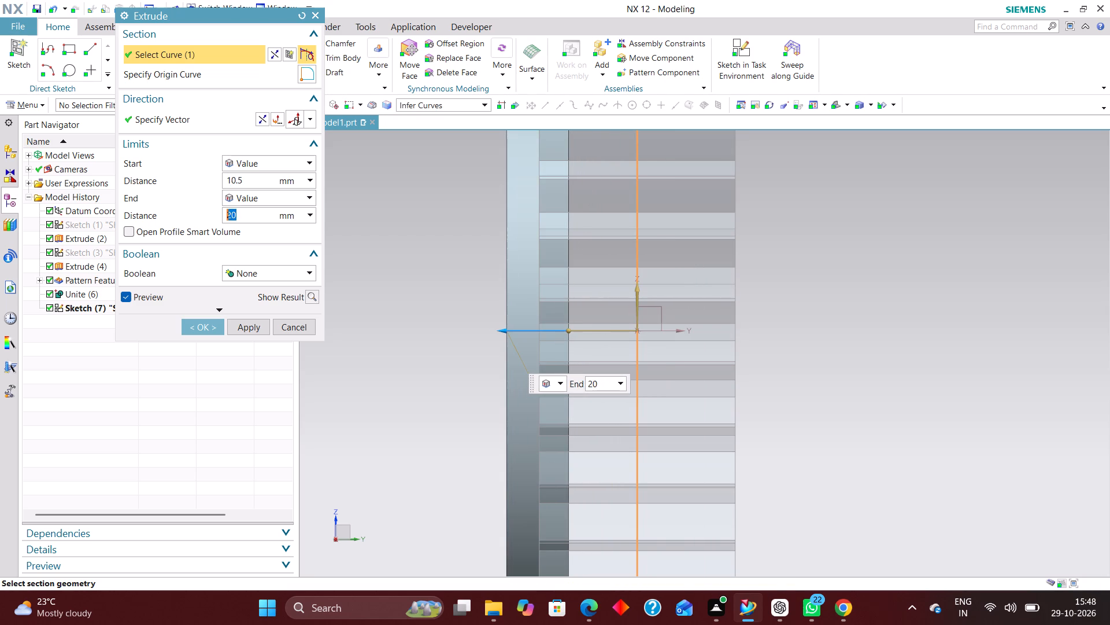
# Adjust the extrusion's start limit along the gear width and settle it at 10 mm.
pyautogui.moveTo(860, 304); pyautogui.dragTo(805, 314, button='right')
pyautogui.scroll(-3, 660, 344)
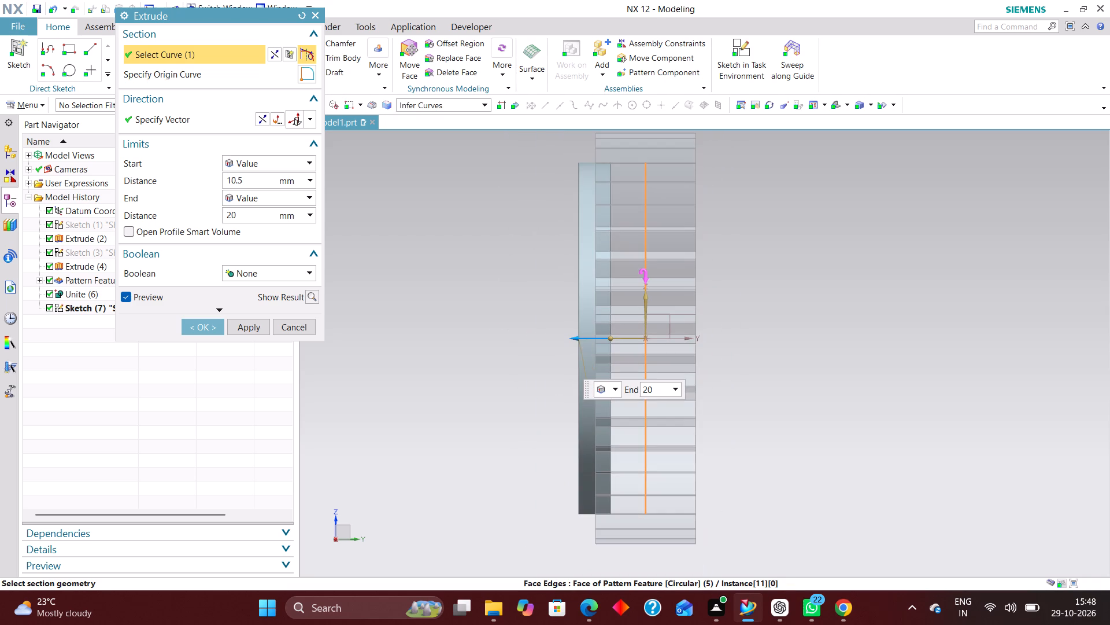
pyautogui.scroll(2, 647, 282)
pyautogui.scroll(-1, 571, 338)
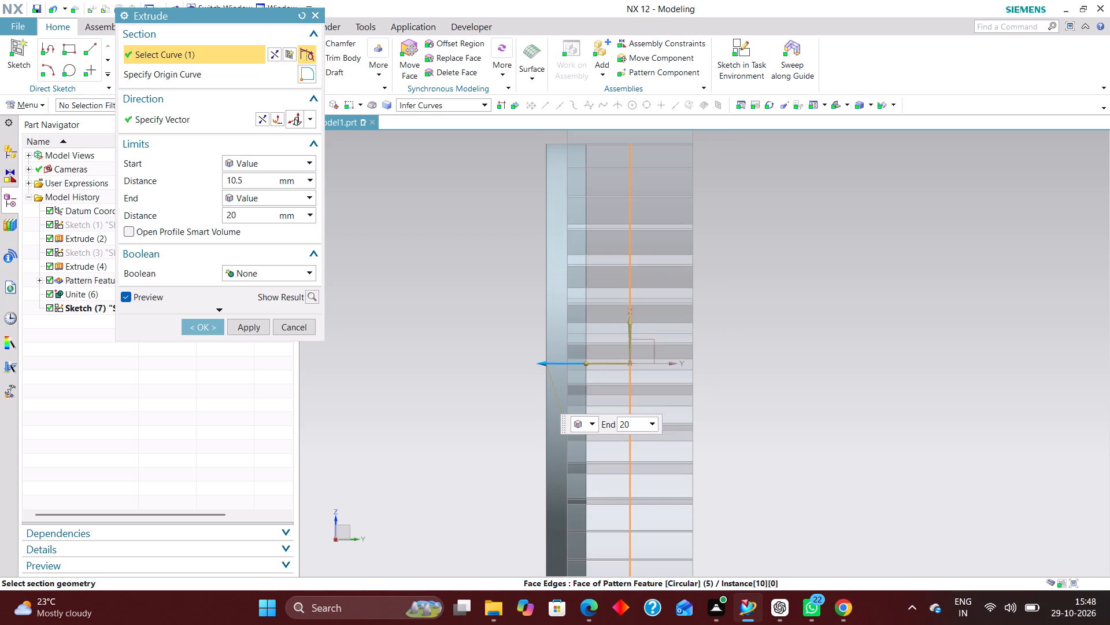
pyautogui.scroll(3, 590, 372)
pyautogui.moveTo(582, 359); pyautogui.dragTo(649, 354)
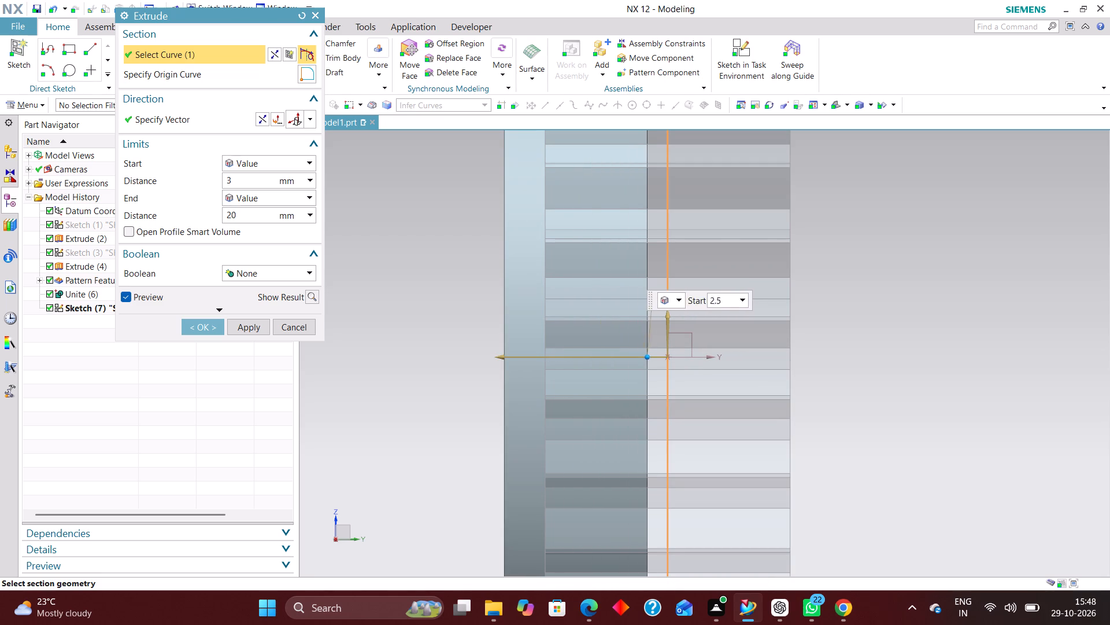
pyautogui.moveTo(649, 354); pyautogui.dragTo(667, 352)
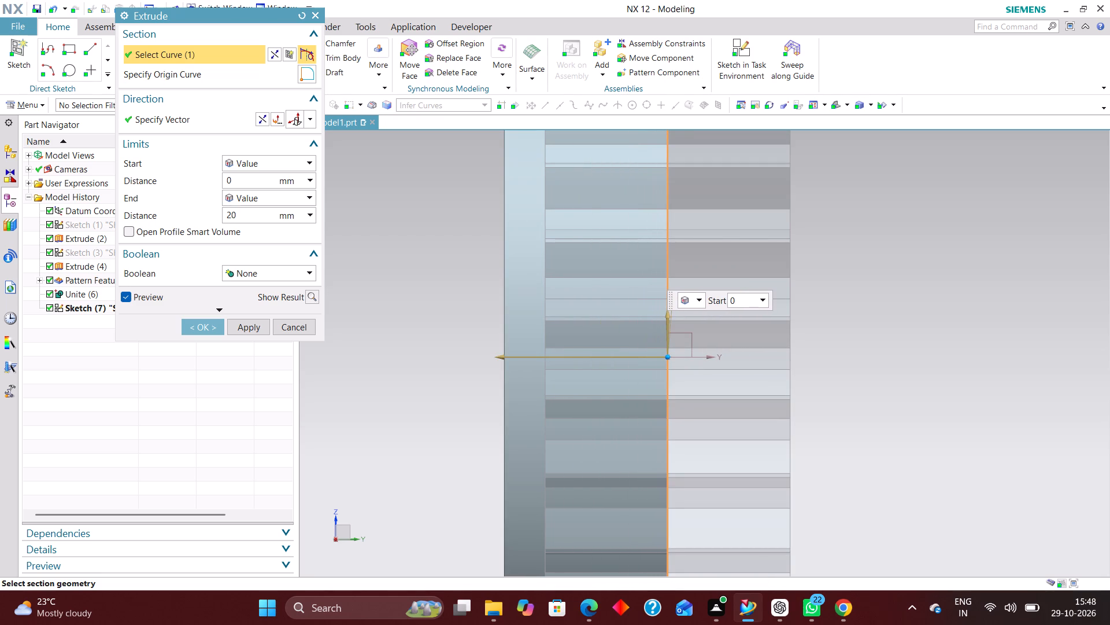
pyautogui.moveTo(667, 352); pyautogui.dragTo(633, 352)
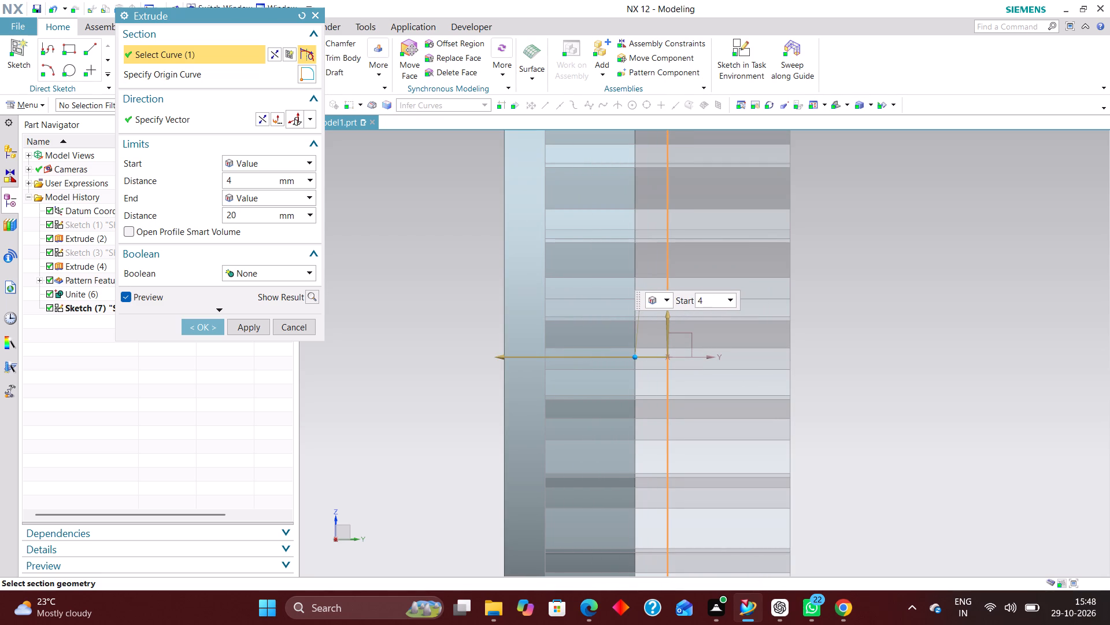
pyautogui.moveTo(633, 352); pyautogui.dragTo(621, 352)
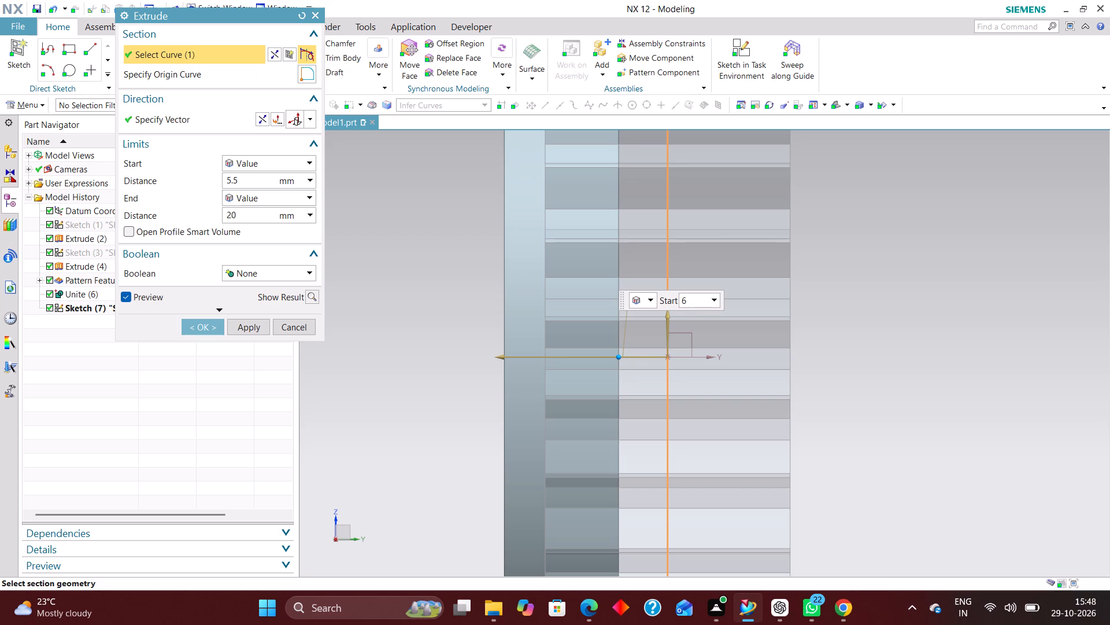
pyautogui.moveTo(621, 352); pyautogui.dragTo(608, 351)
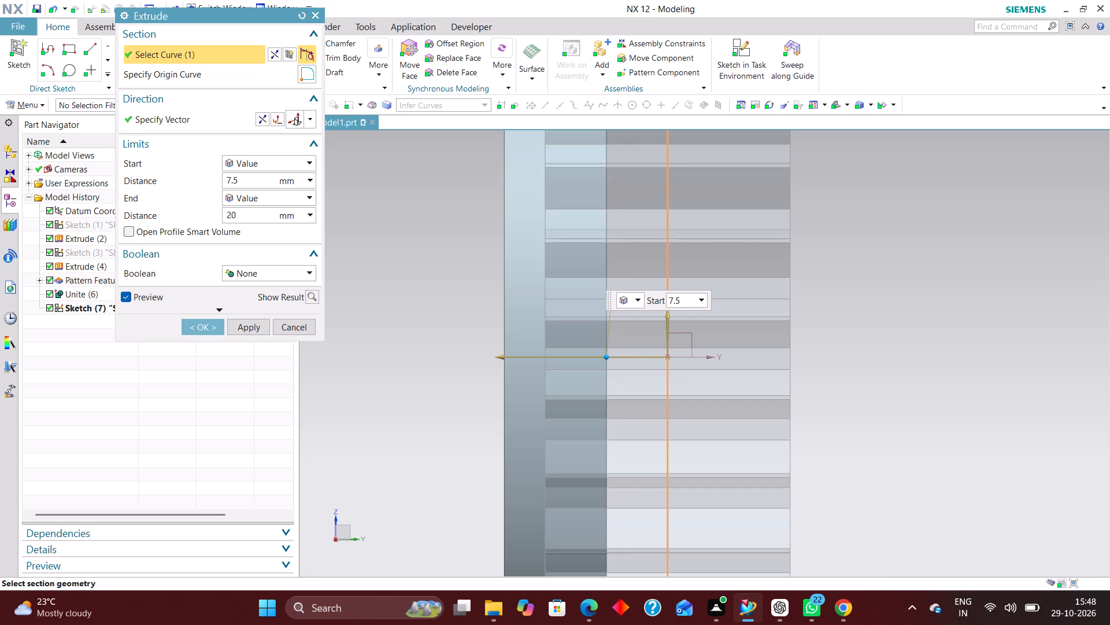
pyautogui.moveTo(608, 351); pyautogui.dragTo(609, 351)
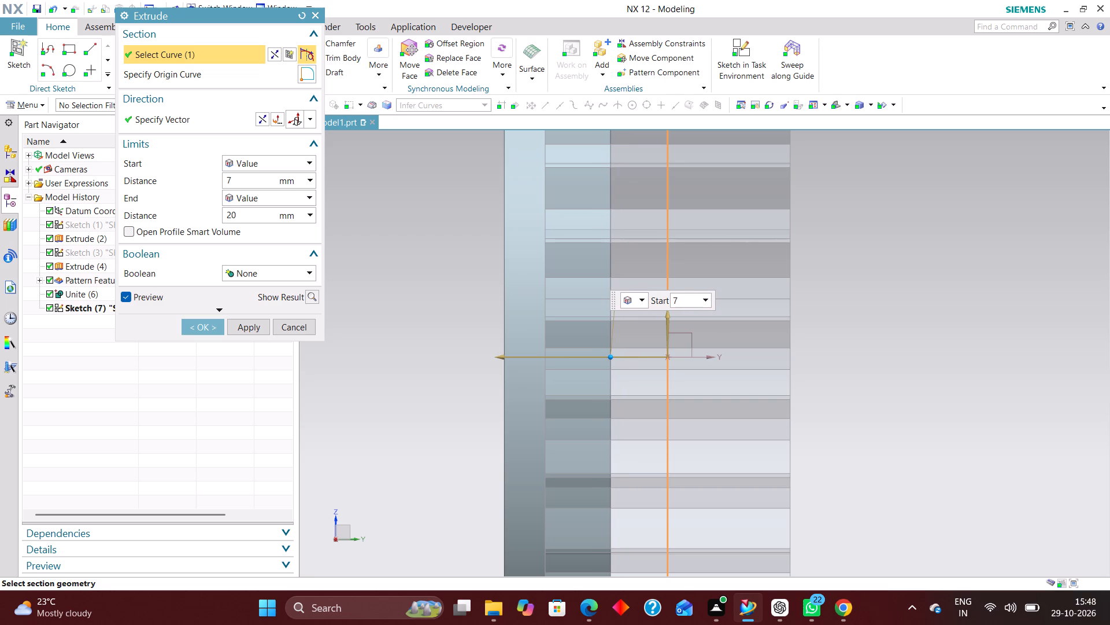
pyautogui.moveTo(609, 351); pyautogui.dragTo(548, 351)
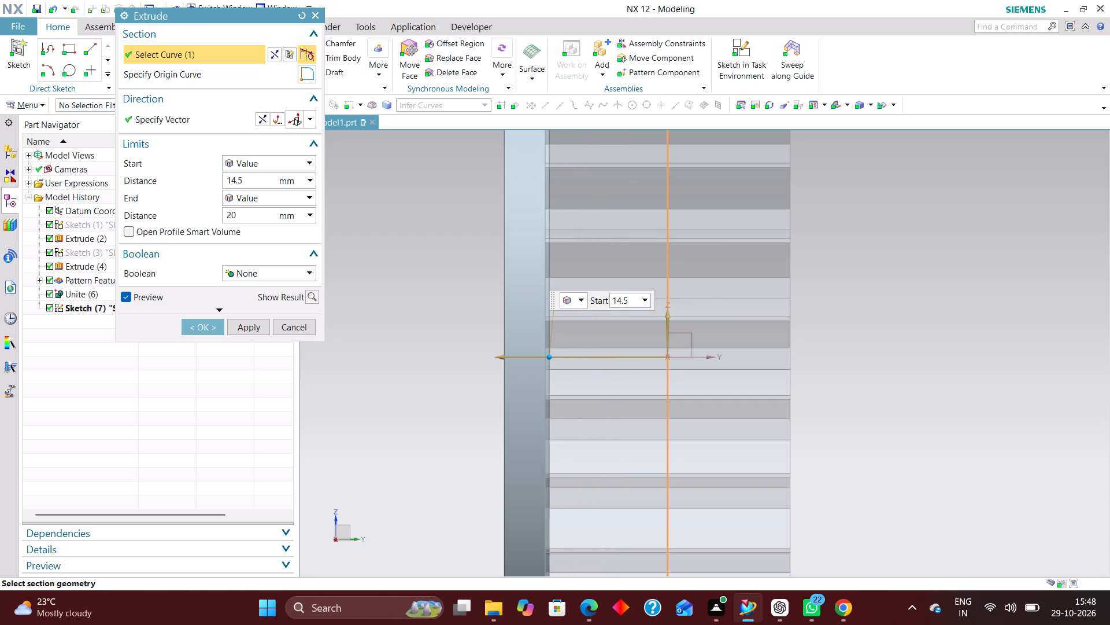
pyautogui.moveTo(548, 351); pyautogui.dragTo(551, 350)
pyautogui.moveTo(551, 350); pyautogui.dragTo(586, 348)
# Extend the extrusion's end limit to 27 mm, past the gear face, and create it as a separate disc body.
pyautogui.scroll(-4, 700, 328)
pyautogui.scroll(3, 691, 364)
pyautogui.scroll(-2, 697, 312)
pyautogui.moveTo(769, 347); pyautogui.dragTo(809, 337, button='middle')
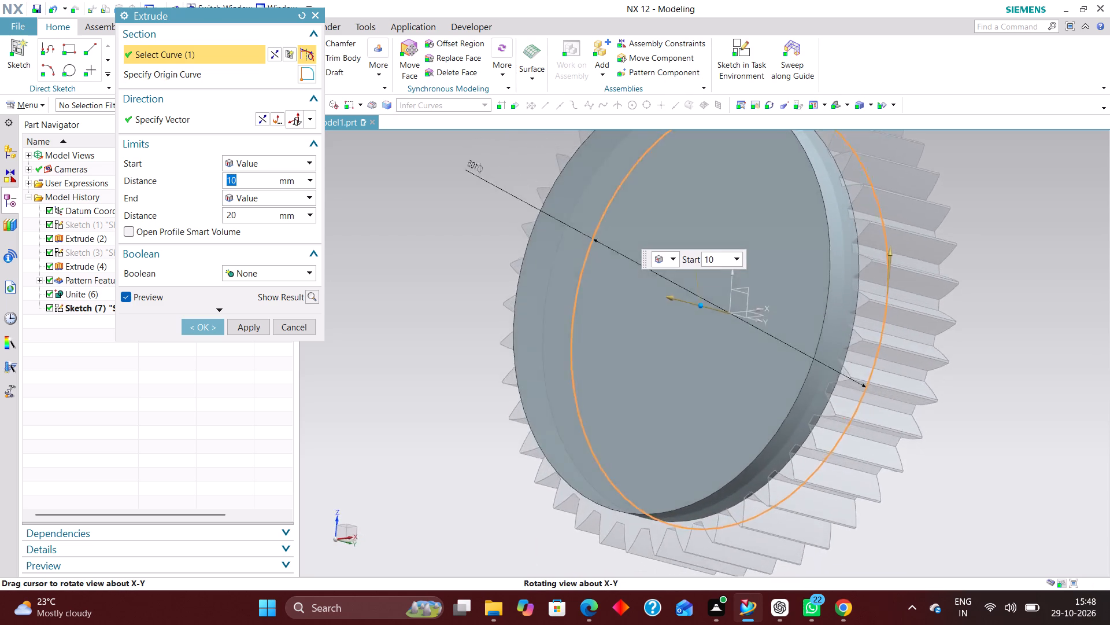
pyautogui.moveTo(809, 337); pyautogui.dragTo(787, 352, button='middle')
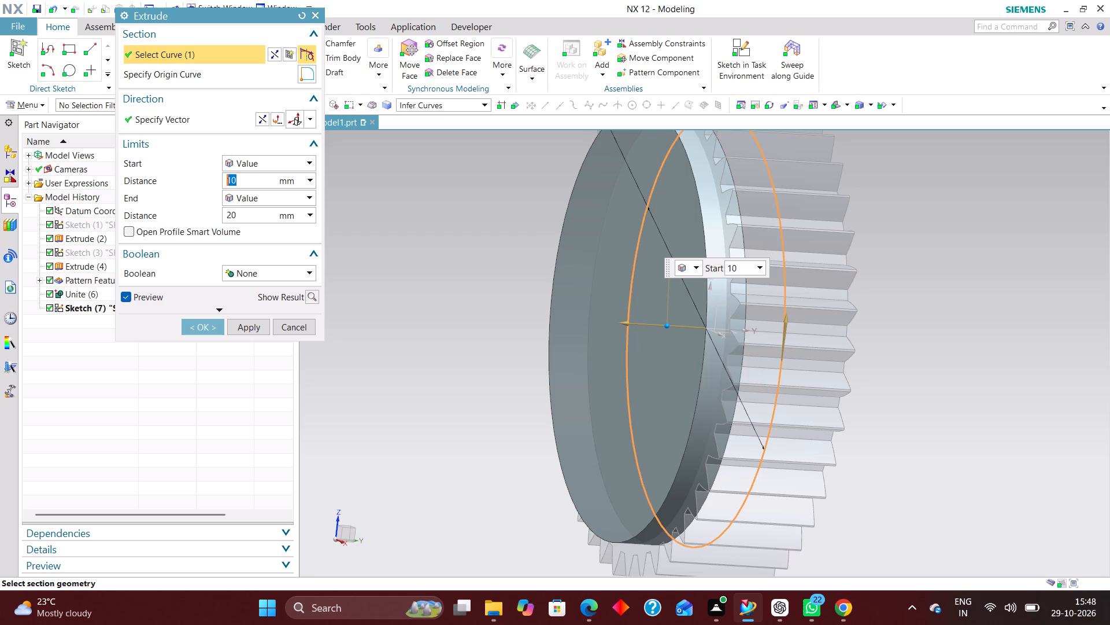
pyautogui.moveTo(620, 323); pyautogui.dragTo(594, 322)
pyautogui.scroll(-3, 831, 320)
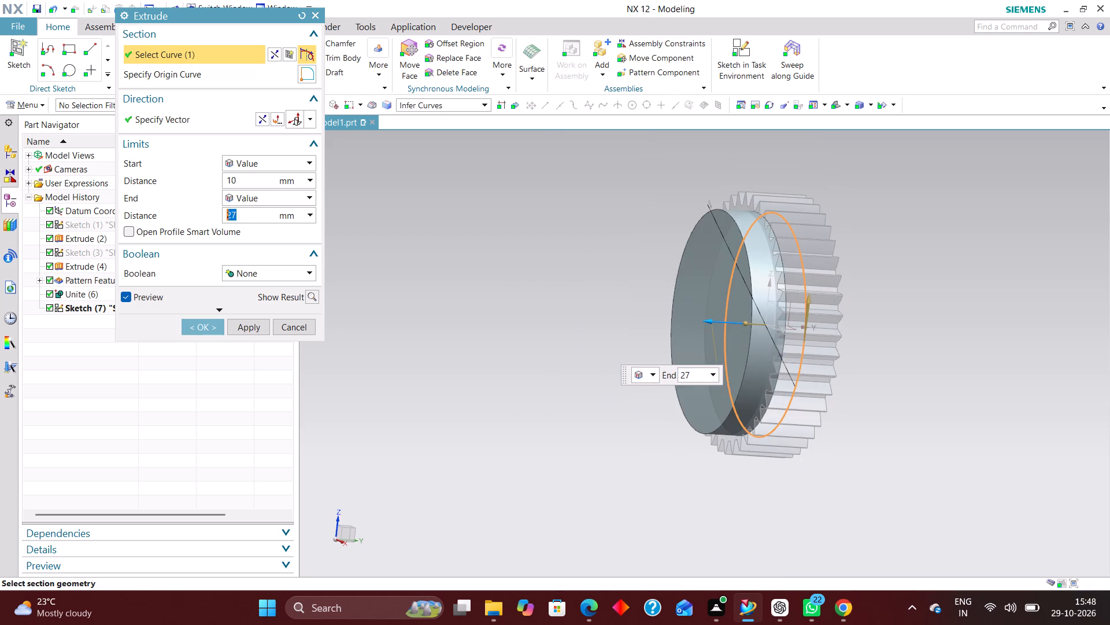
pyautogui.moveTo(869, 303); pyautogui.dragTo(860, 292, button='middle')
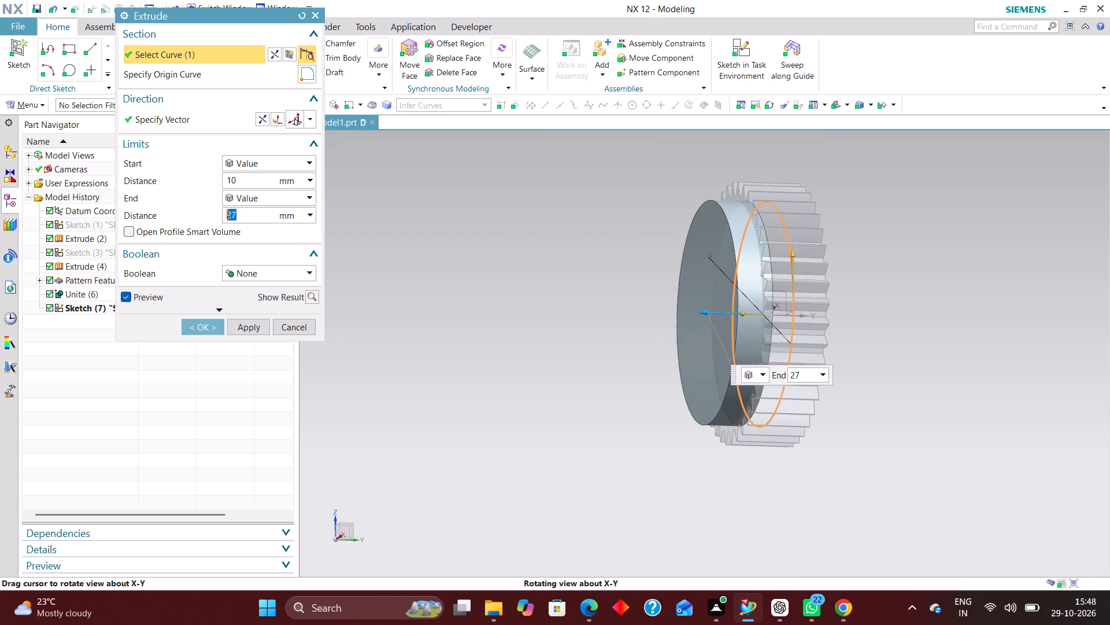
pyautogui.moveTo(860, 292); pyautogui.dragTo(860, 295, button='middle')
pyautogui.click(184, 325)
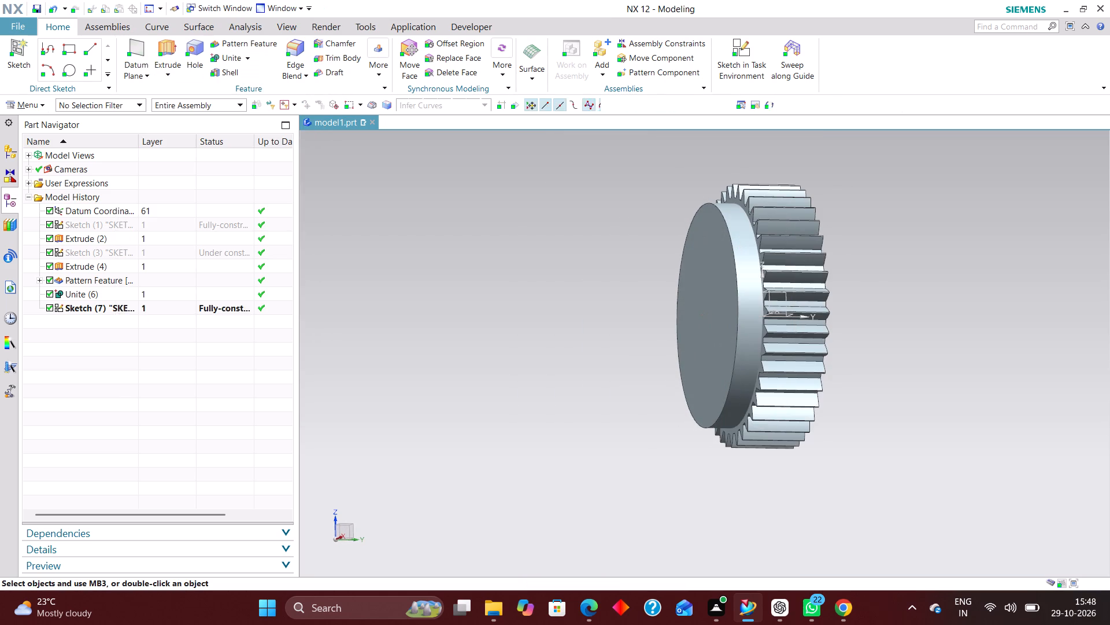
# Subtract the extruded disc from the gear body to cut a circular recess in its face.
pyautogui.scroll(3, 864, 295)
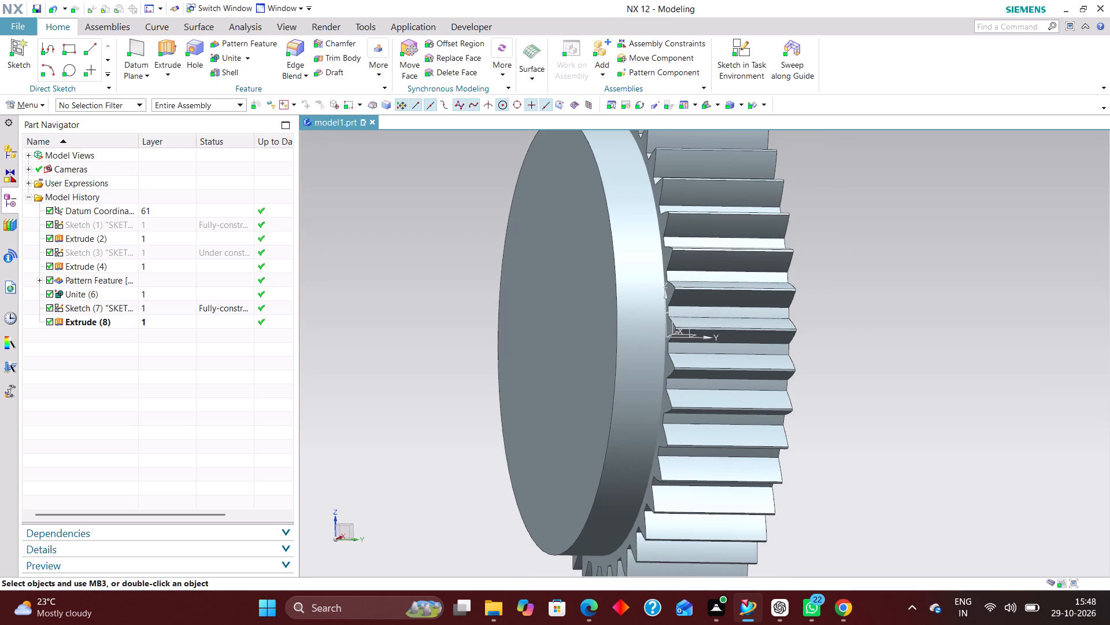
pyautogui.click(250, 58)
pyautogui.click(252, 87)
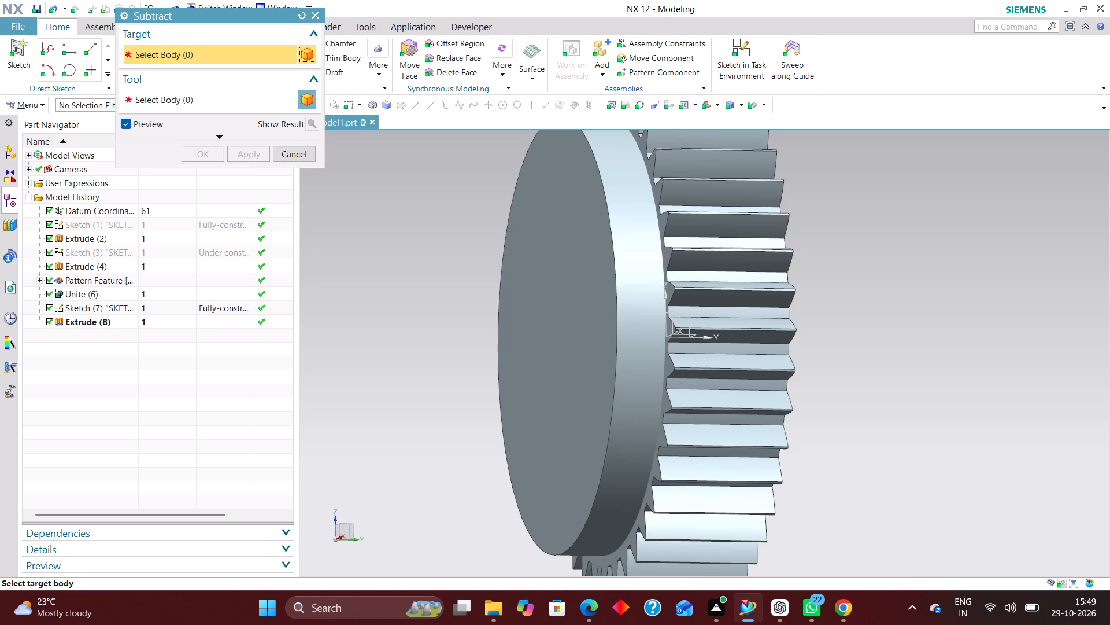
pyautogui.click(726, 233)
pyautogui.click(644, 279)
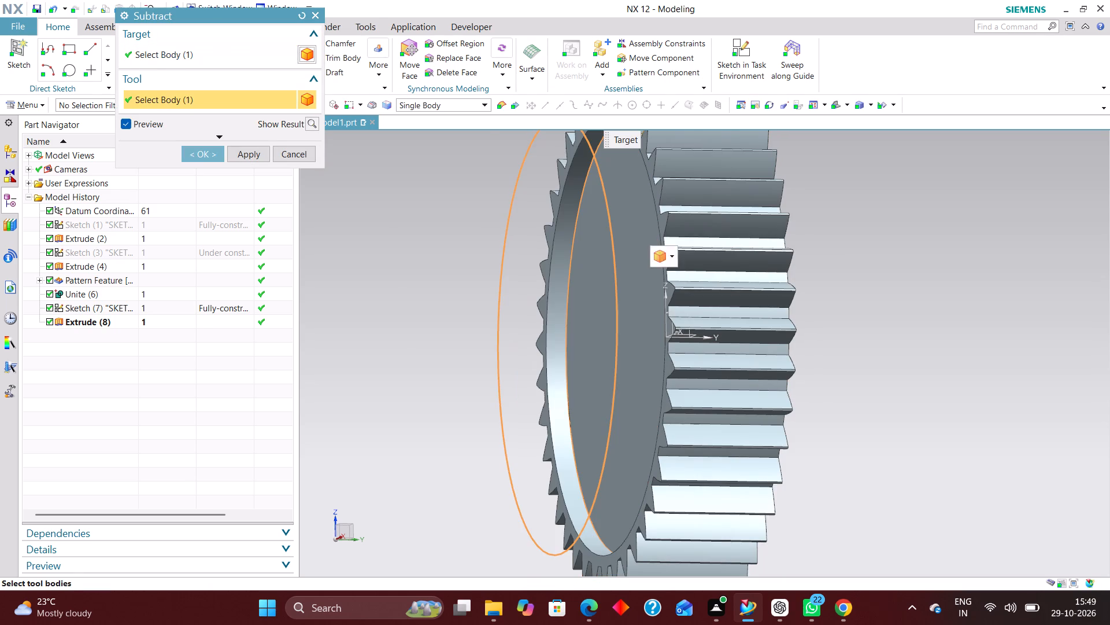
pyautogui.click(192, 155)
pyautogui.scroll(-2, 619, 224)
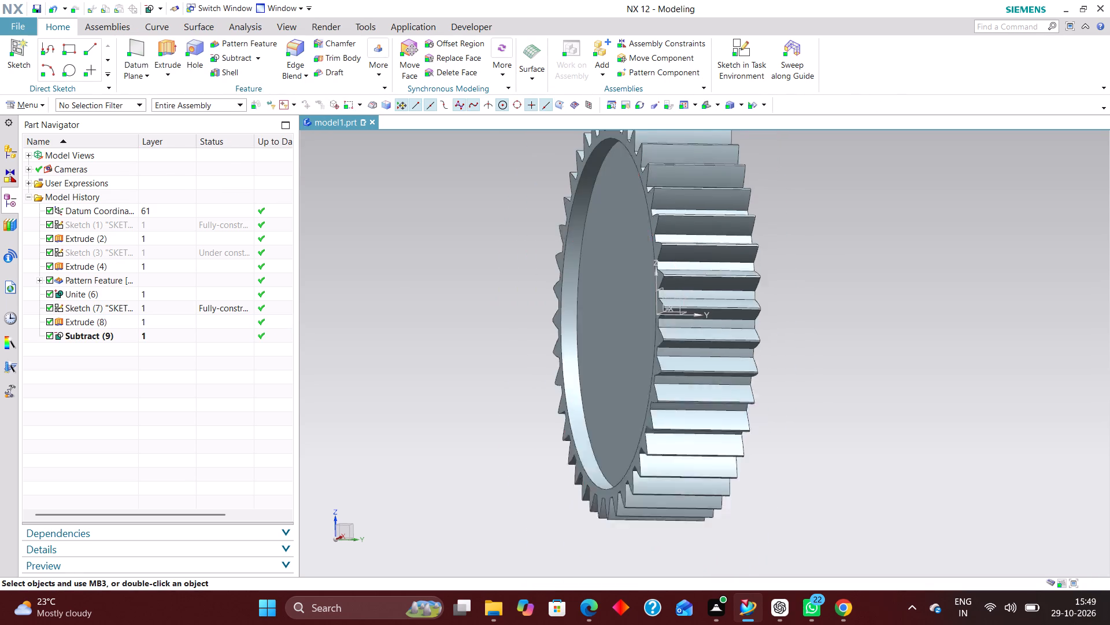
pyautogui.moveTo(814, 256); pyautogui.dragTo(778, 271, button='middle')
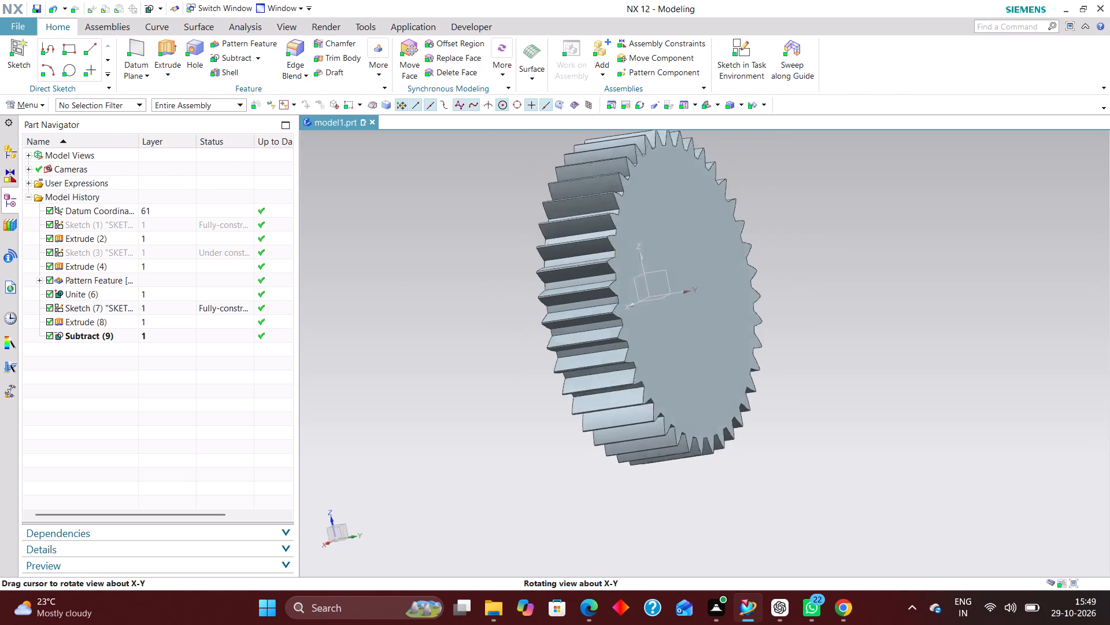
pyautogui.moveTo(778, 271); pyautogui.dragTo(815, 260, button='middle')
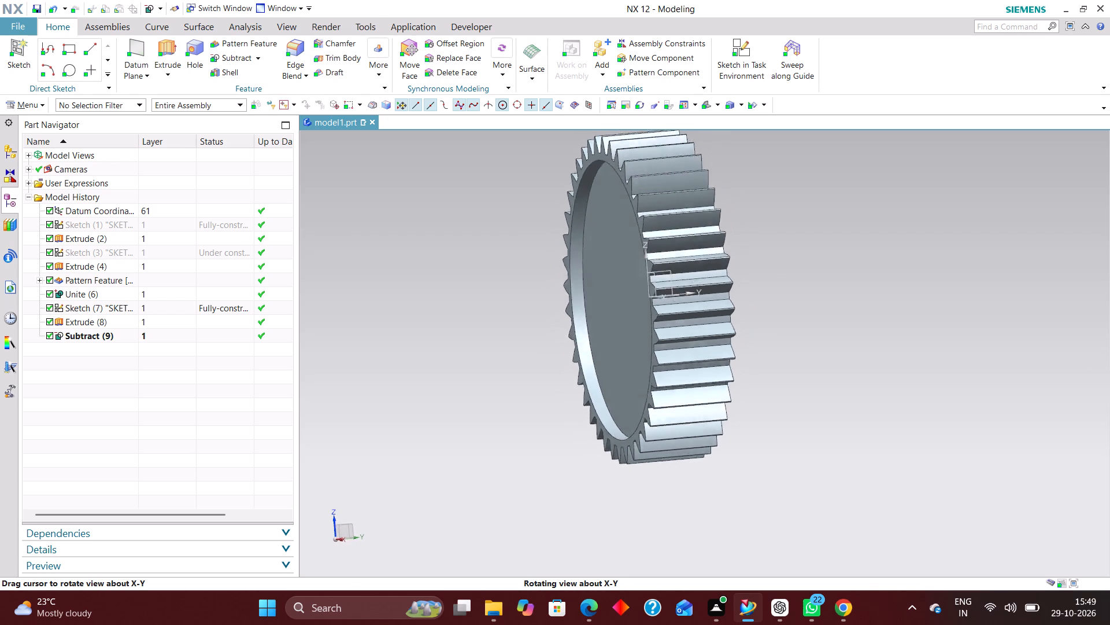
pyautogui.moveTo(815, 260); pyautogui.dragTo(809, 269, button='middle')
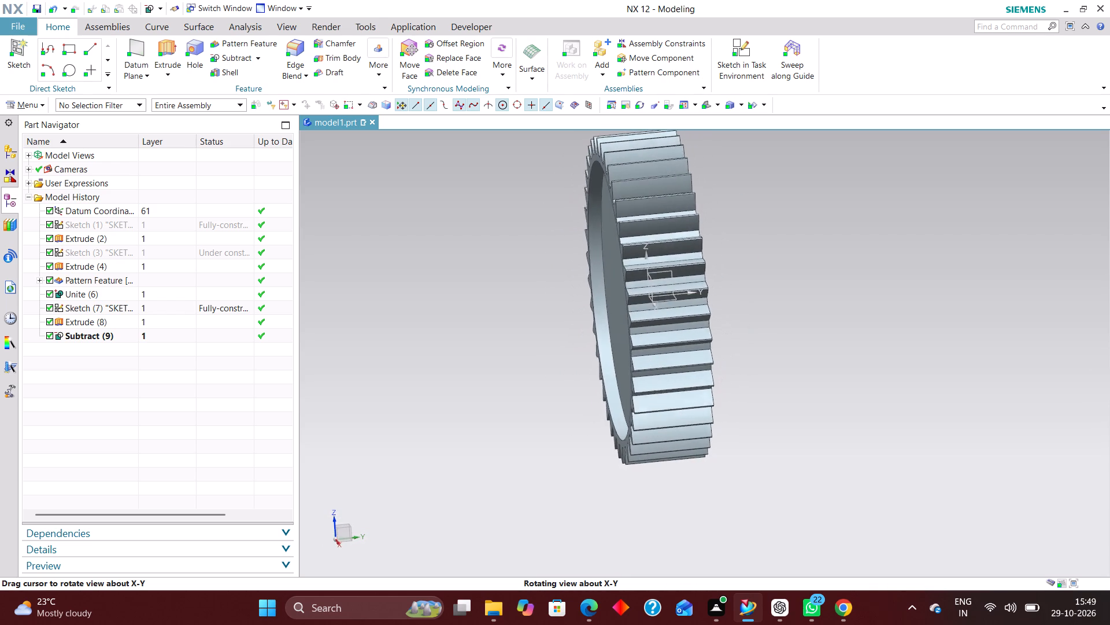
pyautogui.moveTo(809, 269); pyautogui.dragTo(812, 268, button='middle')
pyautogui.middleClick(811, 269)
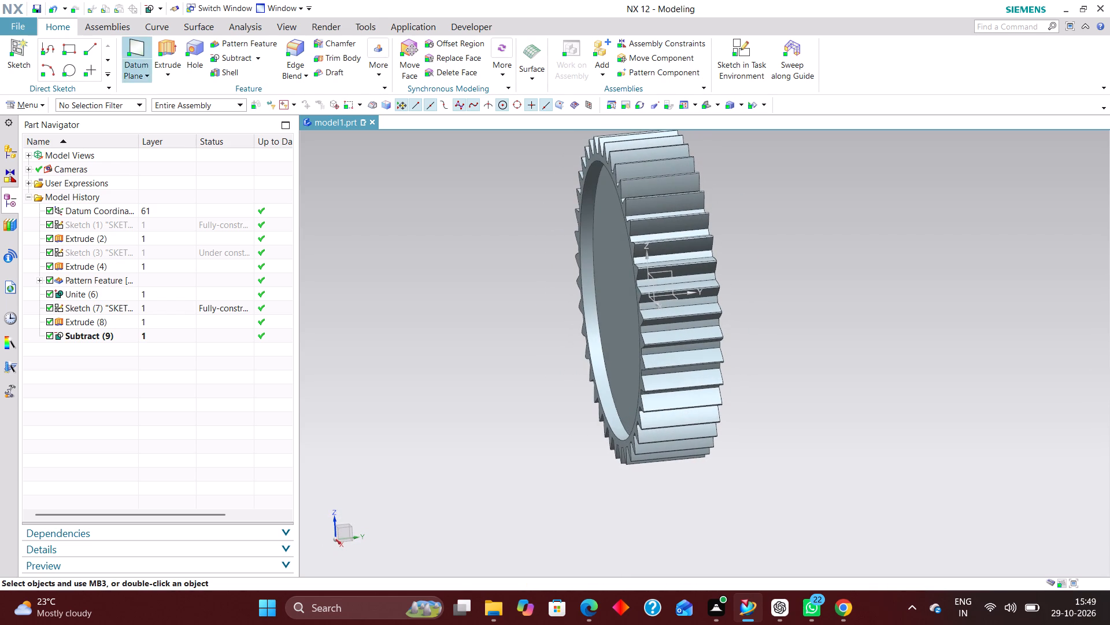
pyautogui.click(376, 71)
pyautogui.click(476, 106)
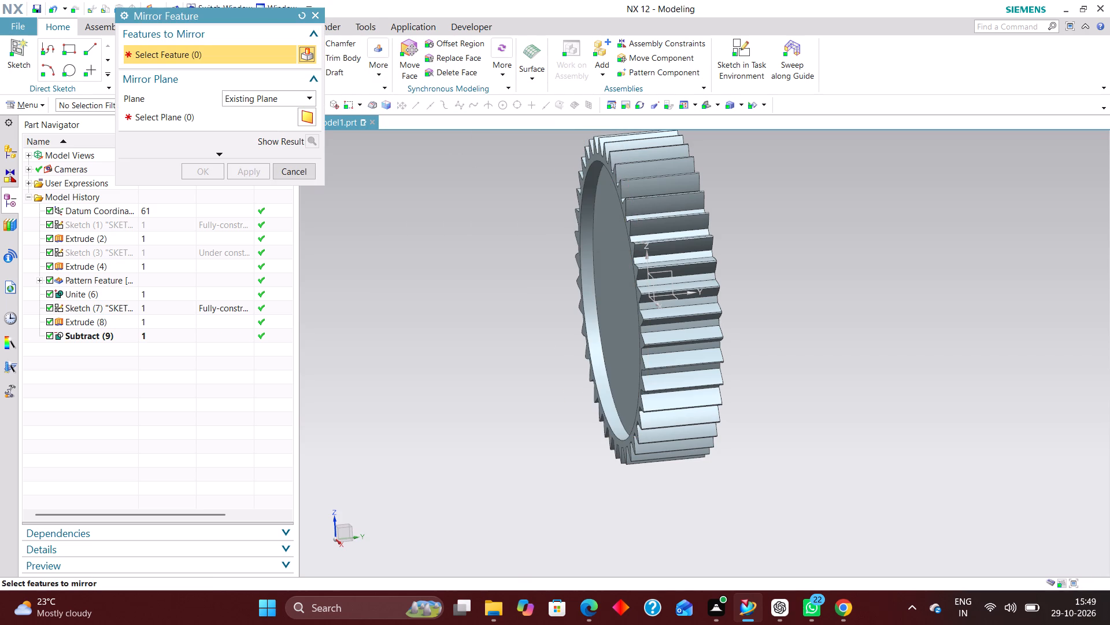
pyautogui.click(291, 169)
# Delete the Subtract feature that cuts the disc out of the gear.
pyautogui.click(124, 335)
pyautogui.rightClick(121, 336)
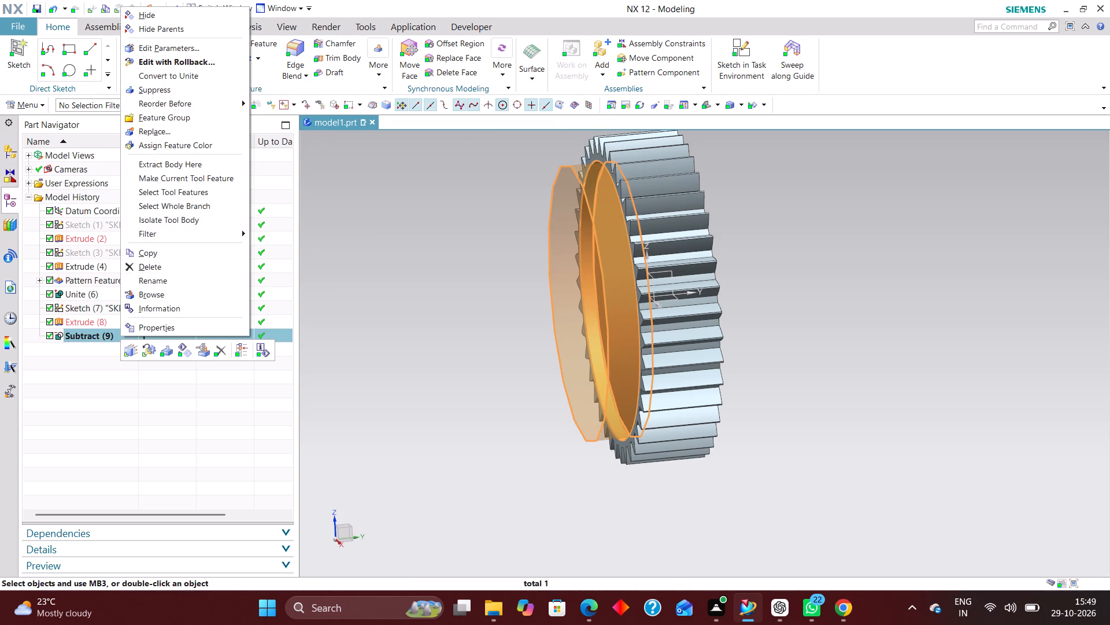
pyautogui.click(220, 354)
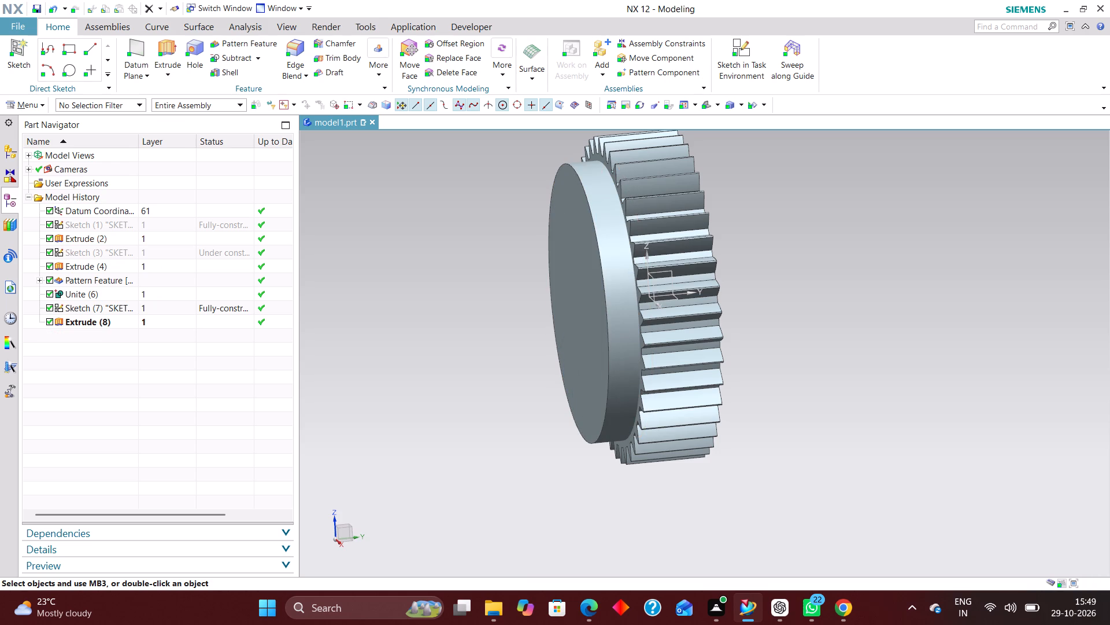
# Mirror the extruded disc about the datum coordinate system's XZ plane to place a copy on the gear's opposite face.
pyautogui.click(385, 71)
pyautogui.click(472, 109)
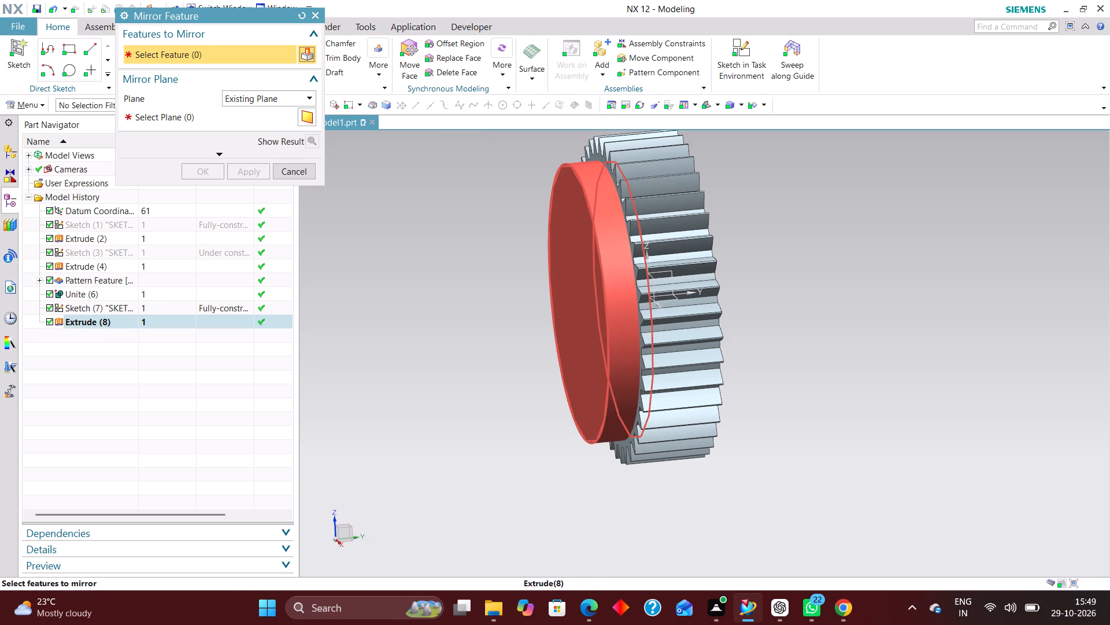
pyautogui.click(588, 229)
pyautogui.click(222, 119)
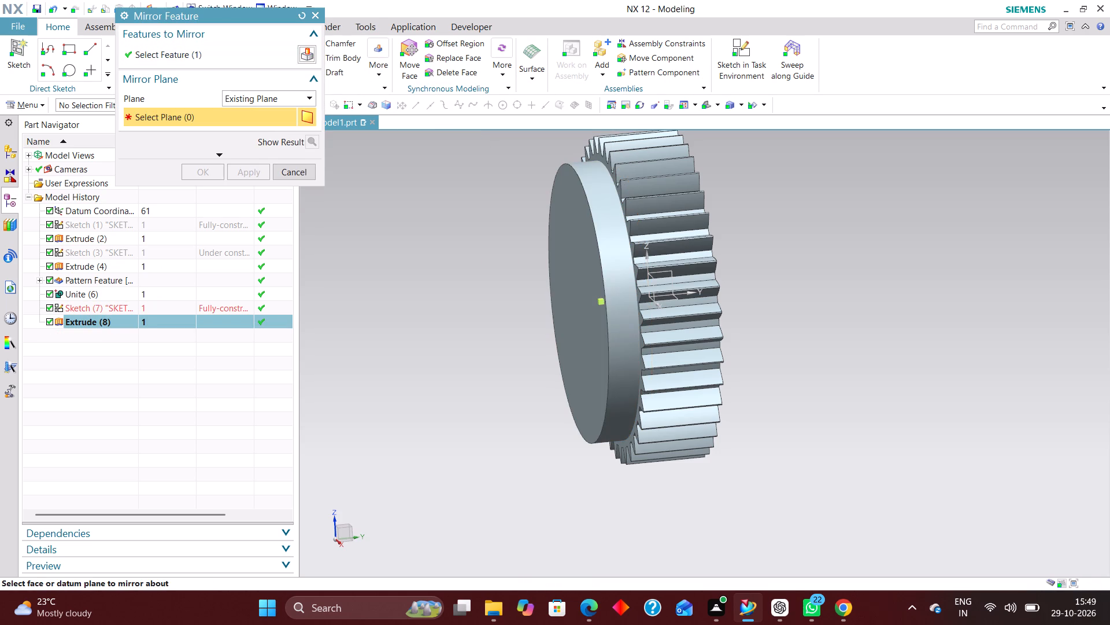
pyautogui.moveTo(654, 284); pyautogui.dragTo(652, 278)
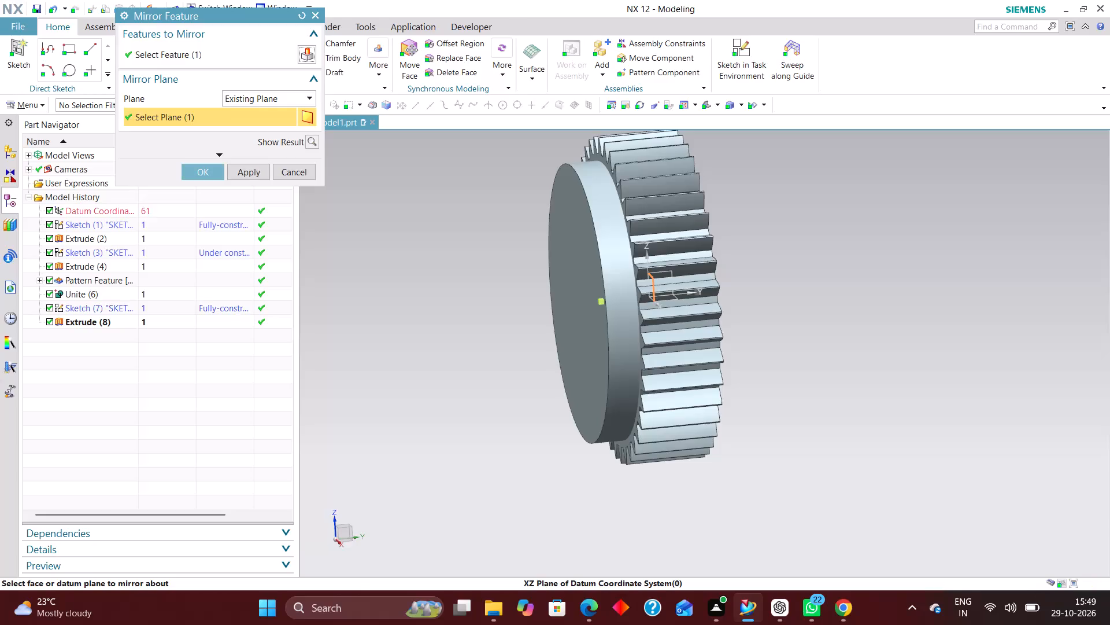
pyautogui.moveTo(426, 304); pyautogui.dragTo(417, 293, button='middle')
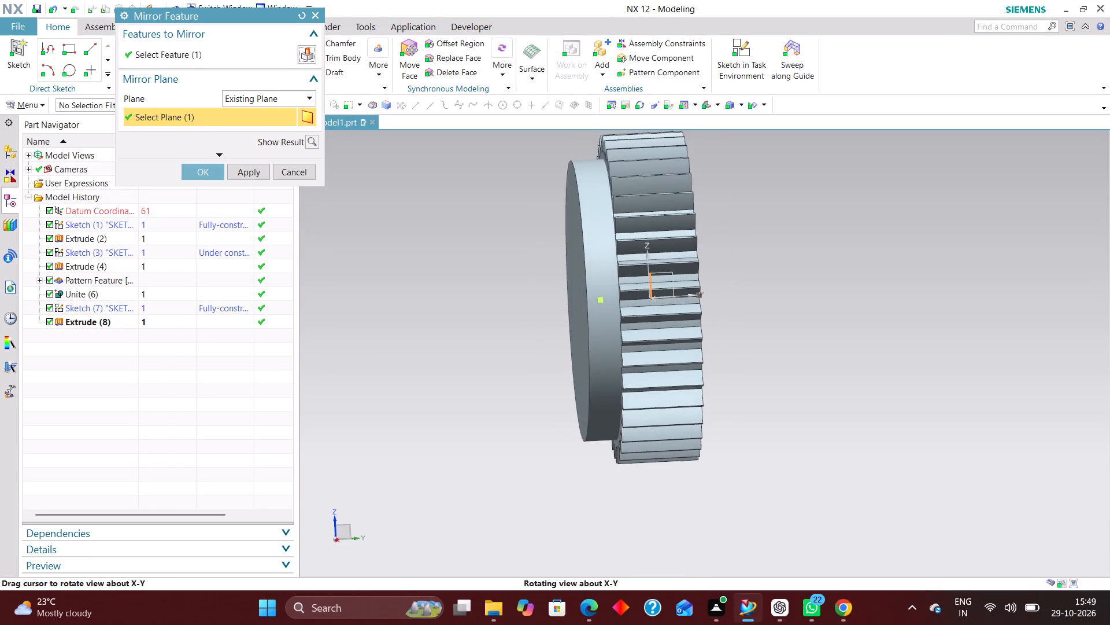
pyautogui.moveTo(417, 293); pyautogui.dragTo(412, 293, button='middle')
pyautogui.click(202, 167)
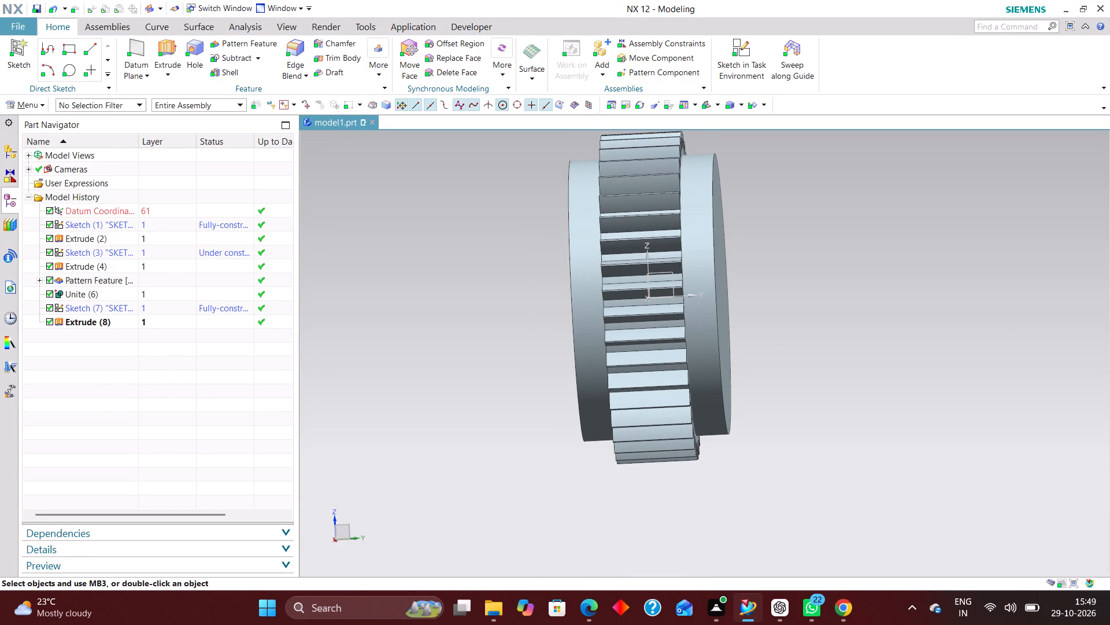
# Subtract both the original and the mirrored disc from the gear body to recess its two faces.
pyautogui.click(241, 54)
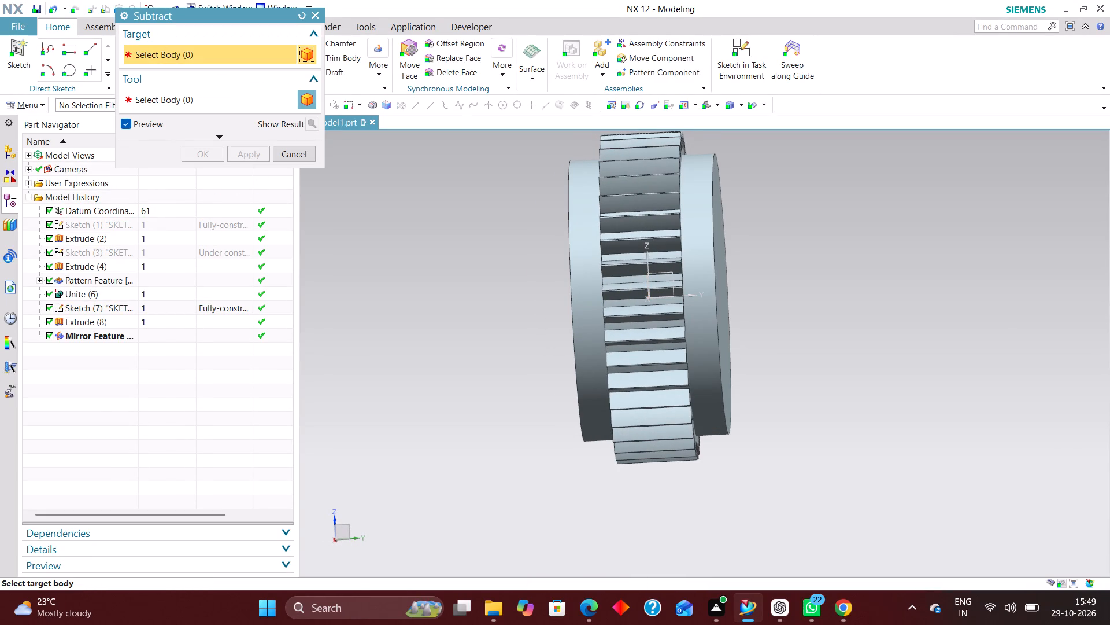
pyautogui.click(626, 192)
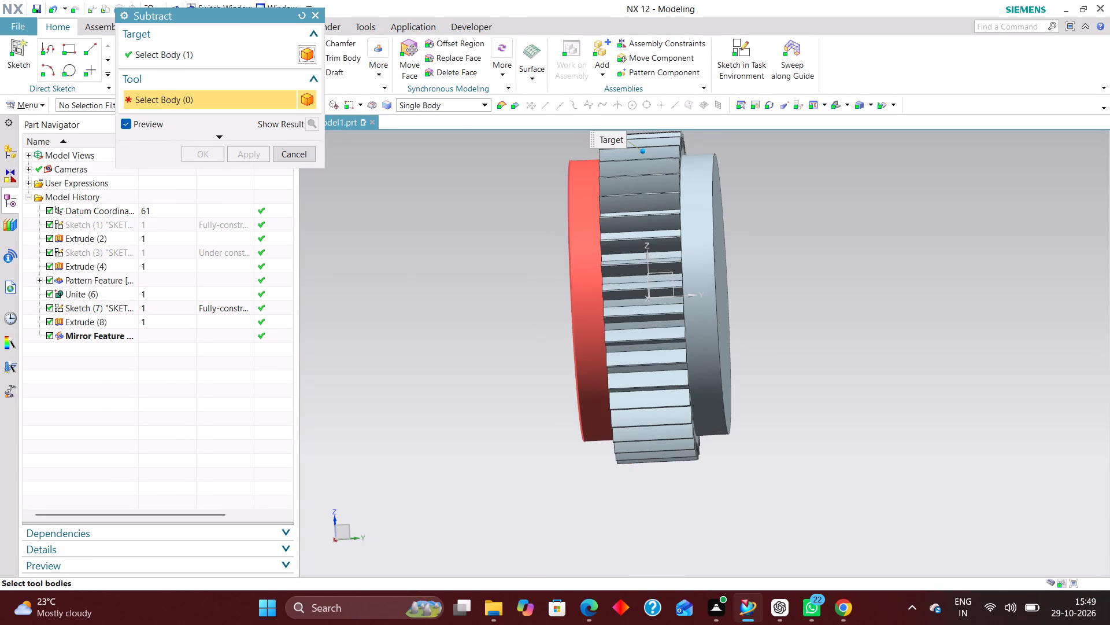
pyautogui.click(580, 231)
pyautogui.click(712, 242)
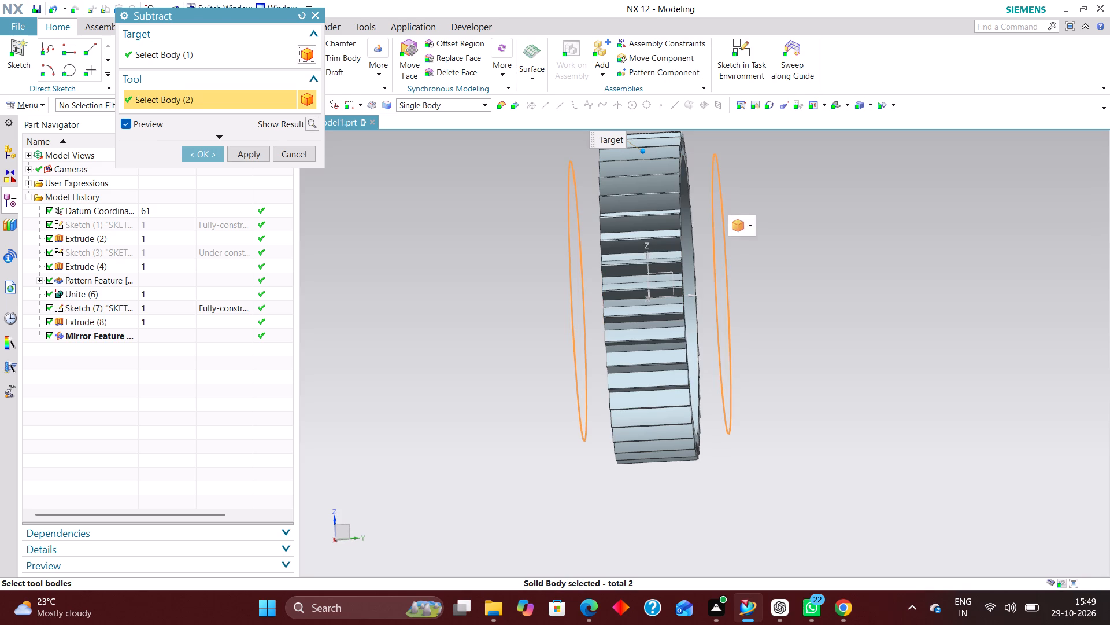
pyautogui.moveTo(775, 264); pyautogui.dragTo(815, 250, button='middle')
pyautogui.click(206, 156)
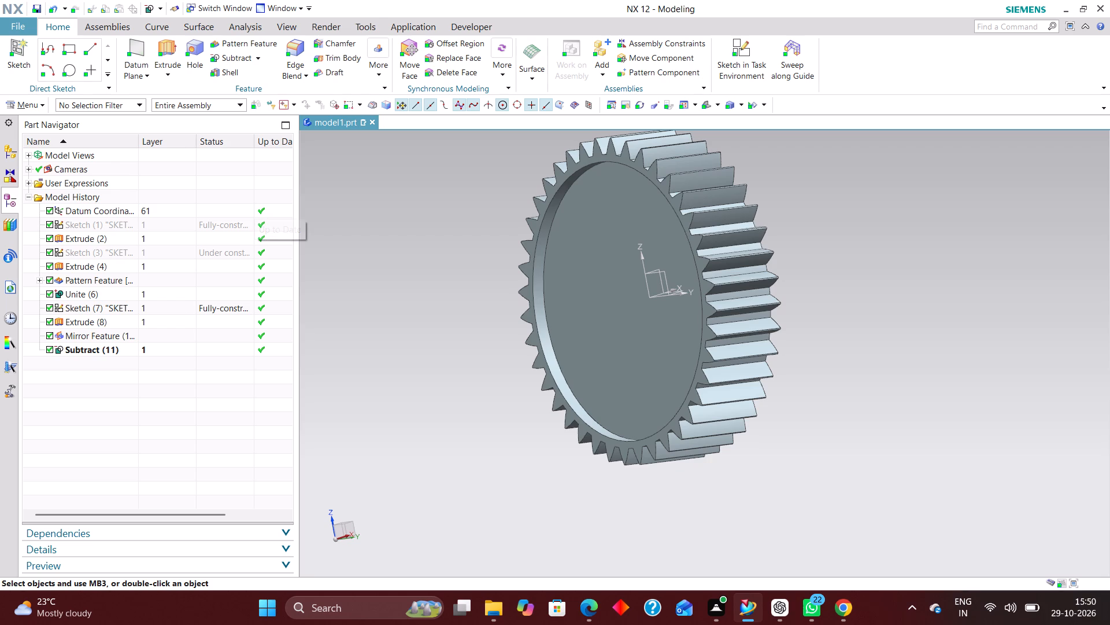
# Examine the recessed gear from isometric, front and oblique views, checking the web and the rim.
pyautogui.scroll(-3, 656, 364)
pyautogui.scroll(-2, 430, 327)
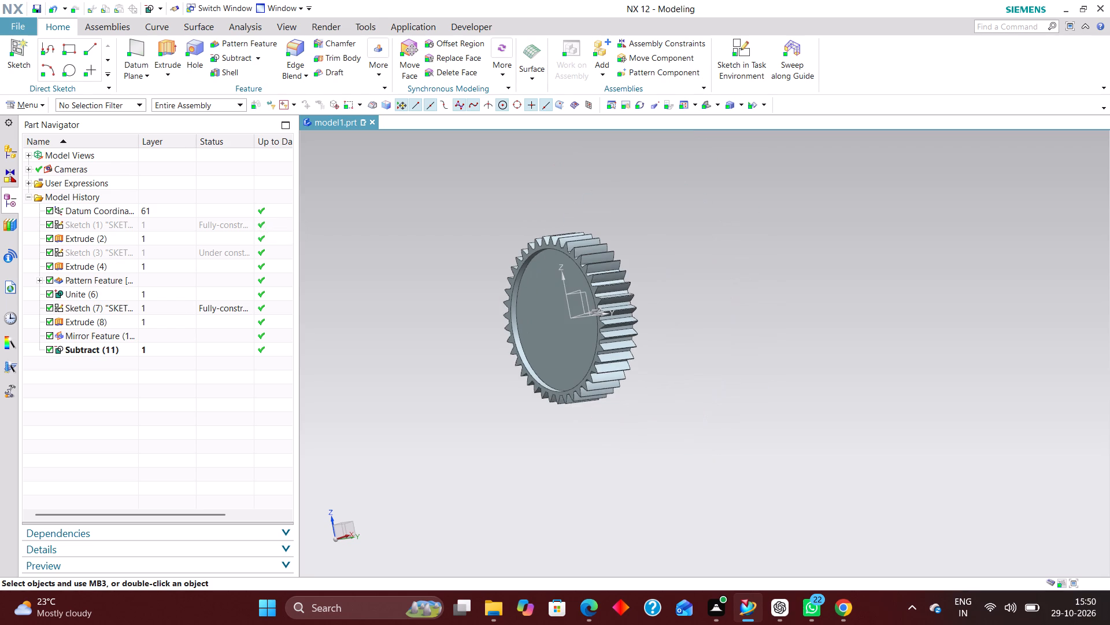
pyautogui.scroll(3, 691, 317)
pyautogui.moveTo(683, 319); pyautogui.dragTo(680, 322, button='middle')
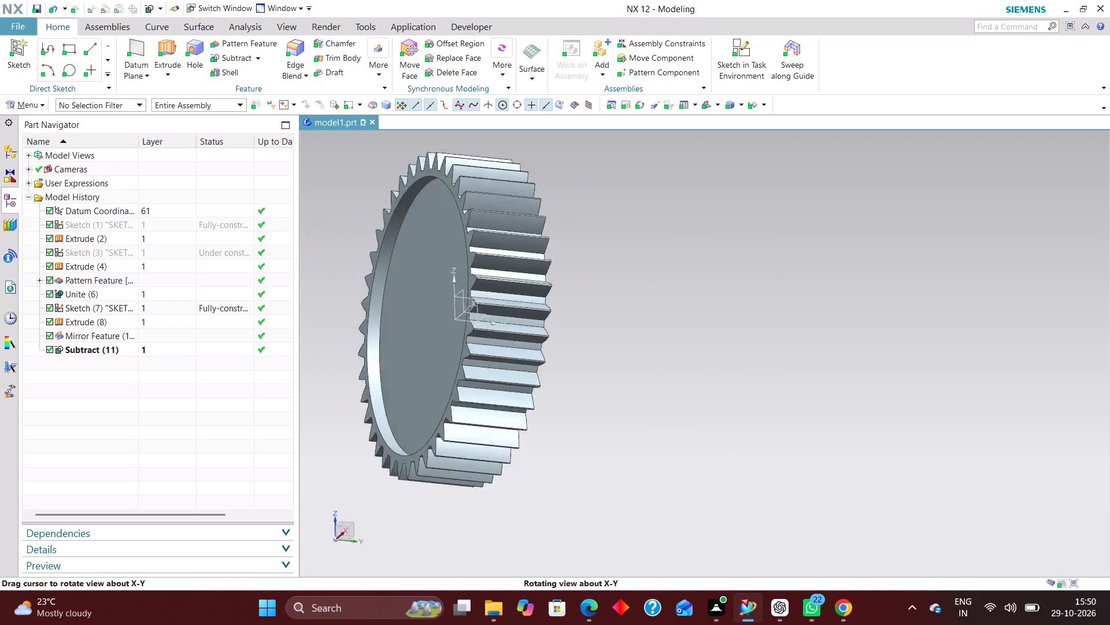
pyautogui.moveTo(680, 322); pyautogui.dragTo(691, 329, button='middle')
pyautogui.scroll(-4, 739, 325)
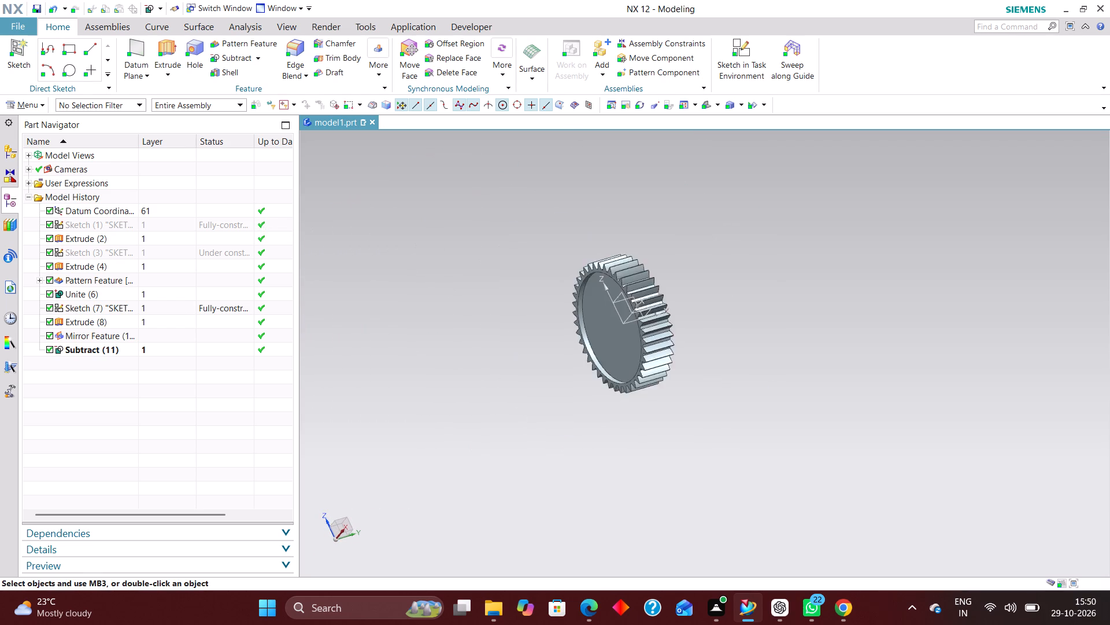
pyautogui.scroll(4, 686, 310)
pyautogui.moveTo(714, 317); pyautogui.dragTo(728, 305, button='middle')
pyautogui.scroll(1, 719, 310)
pyautogui.scroll(3, 643, 334)
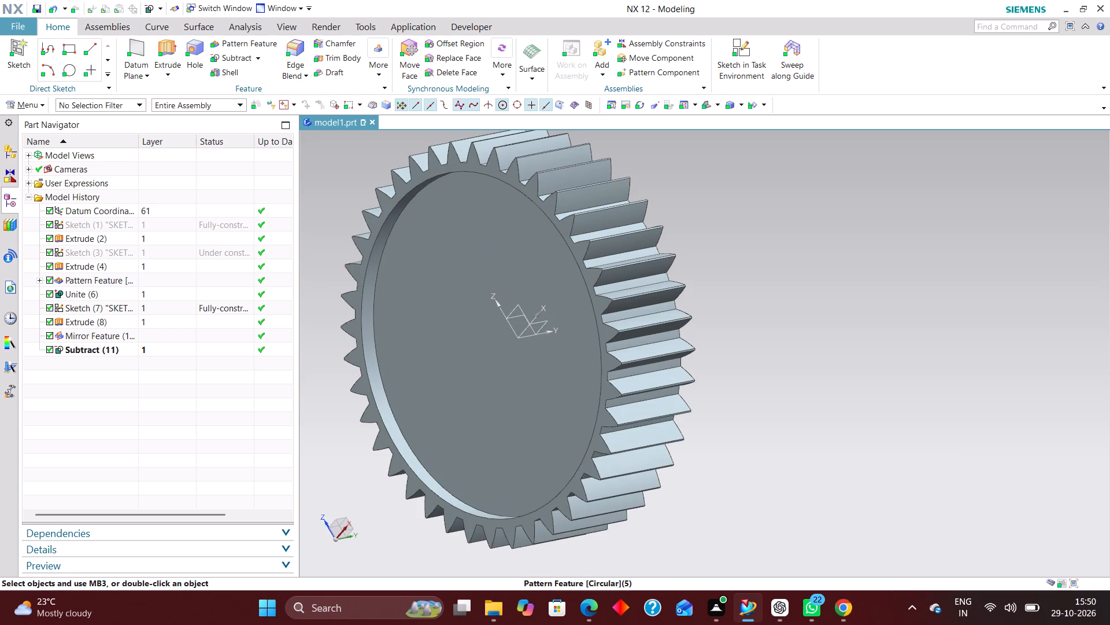
pyautogui.scroll(-2, 793, 315)
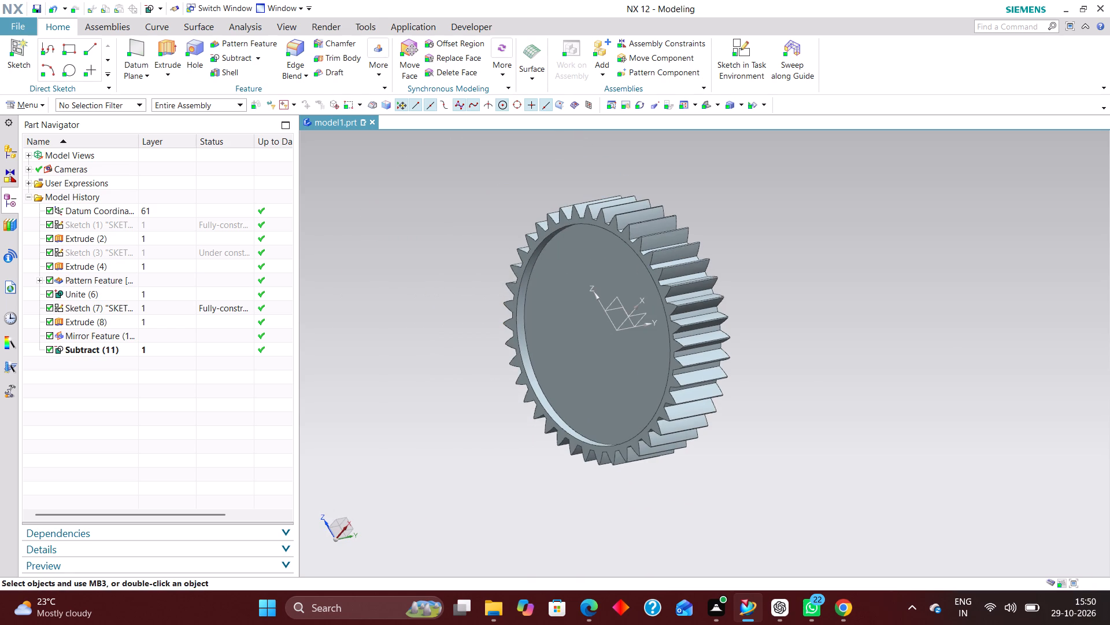
pyautogui.scroll(5, 680, 293)
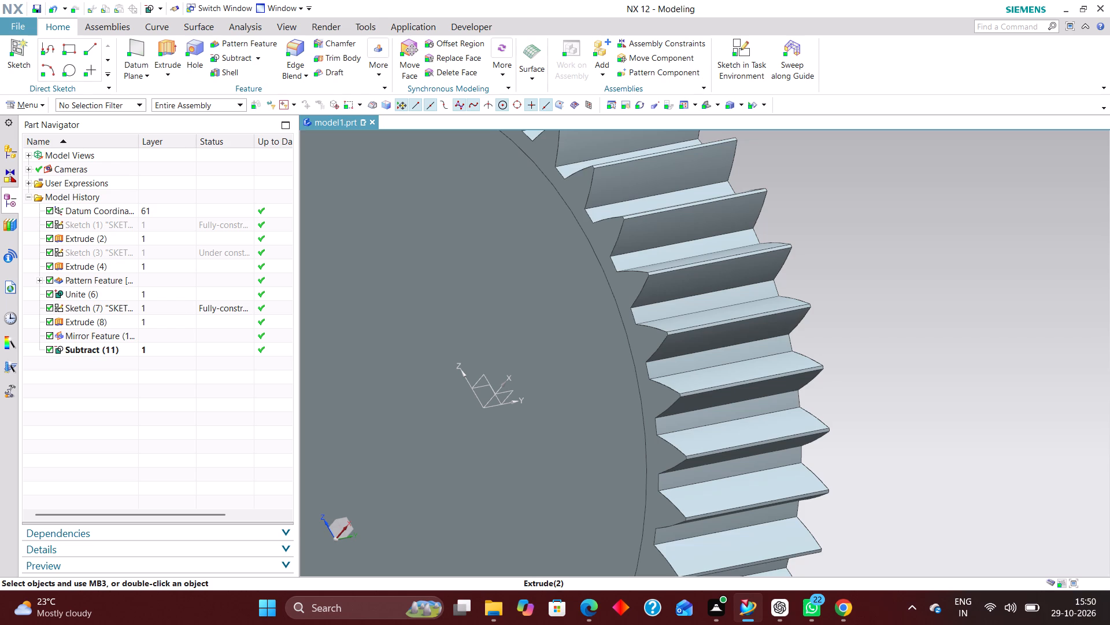
pyautogui.press('End')
pyautogui.press('End')
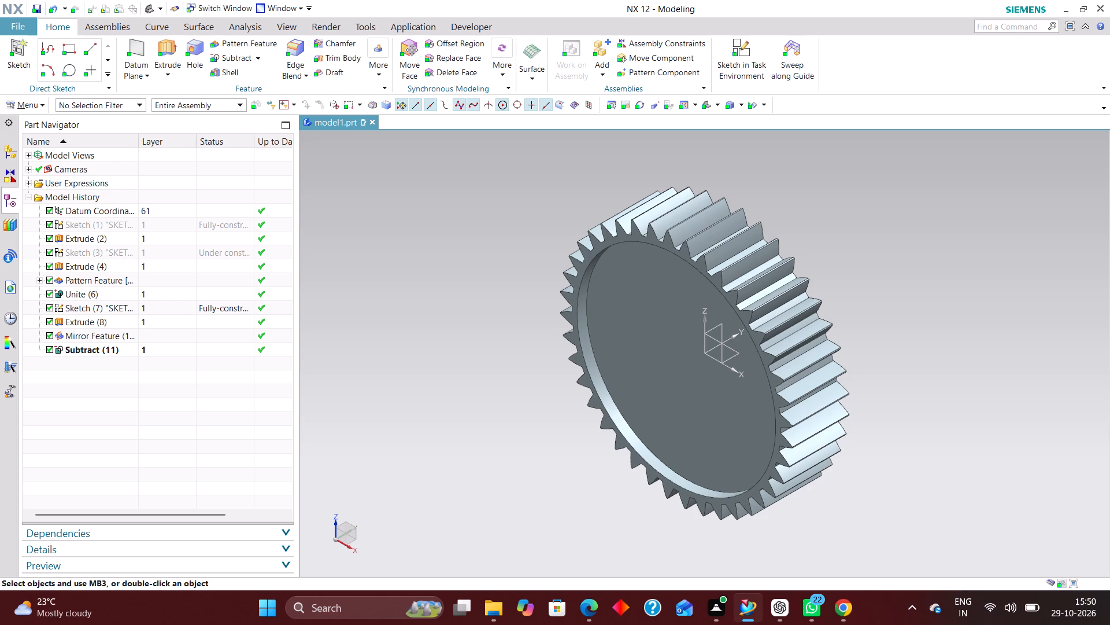
pyautogui.moveTo(857, 292); pyautogui.dragTo(897, 271, button='middle')
pyautogui.moveTo(911, 242); pyautogui.dragTo(887, 236, button='right')
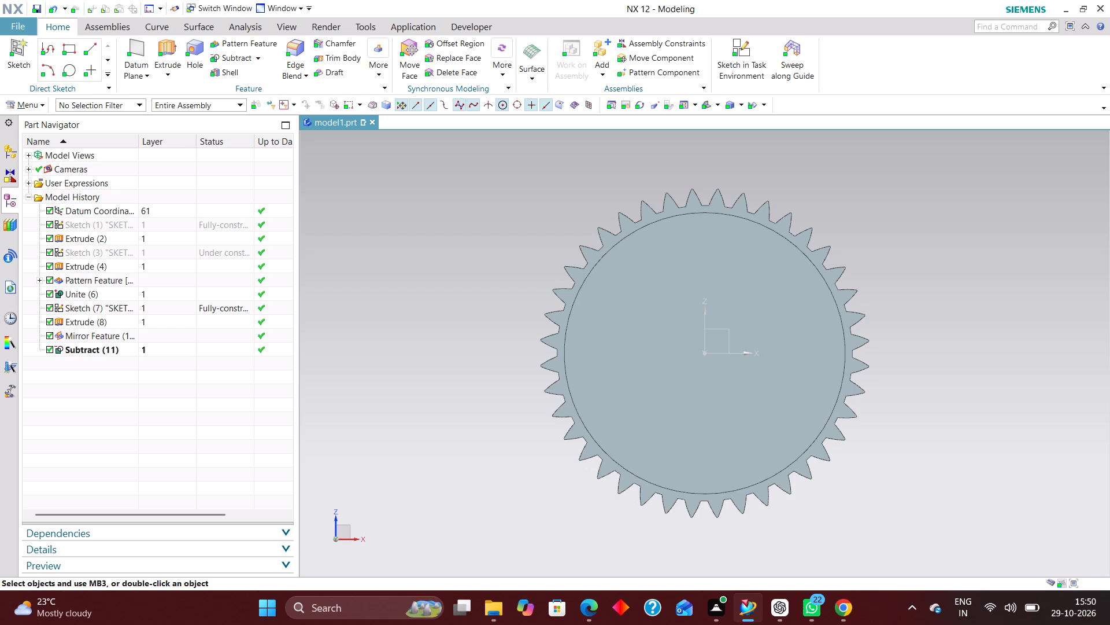
pyautogui.scroll(8, 700, 209)
pyautogui.scroll(-5, 621, 204)
pyautogui.scroll(-4, 625, 251)
pyautogui.moveTo(855, 255); pyautogui.dragTo(797, 267, button='middle')
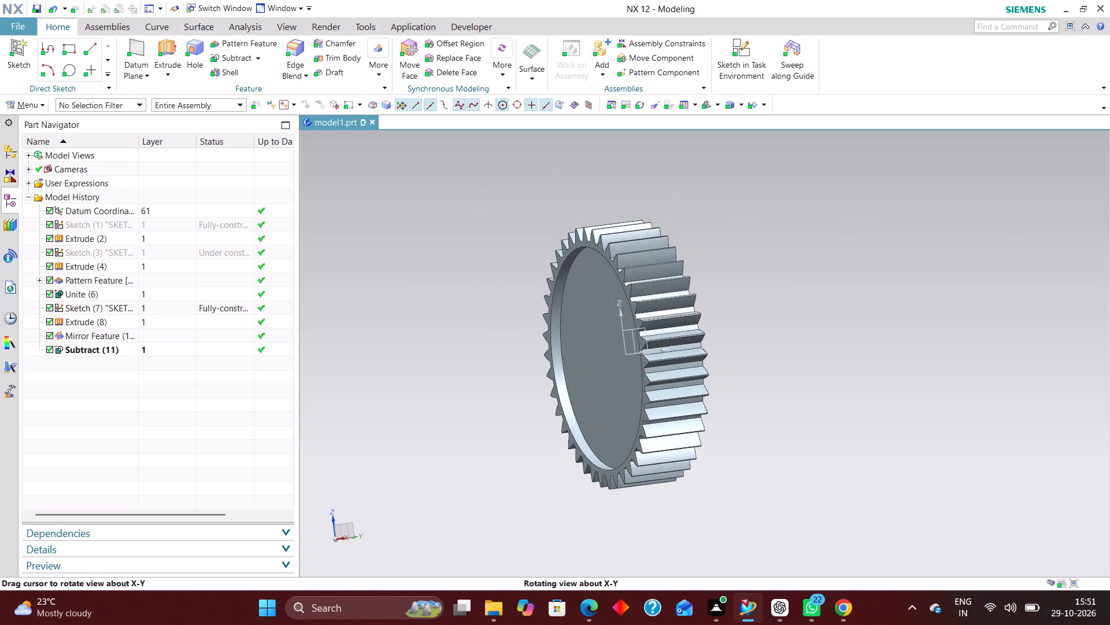
pyautogui.moveTo(797, 267); pyautogui.dragTo(824, 285, button='middle')
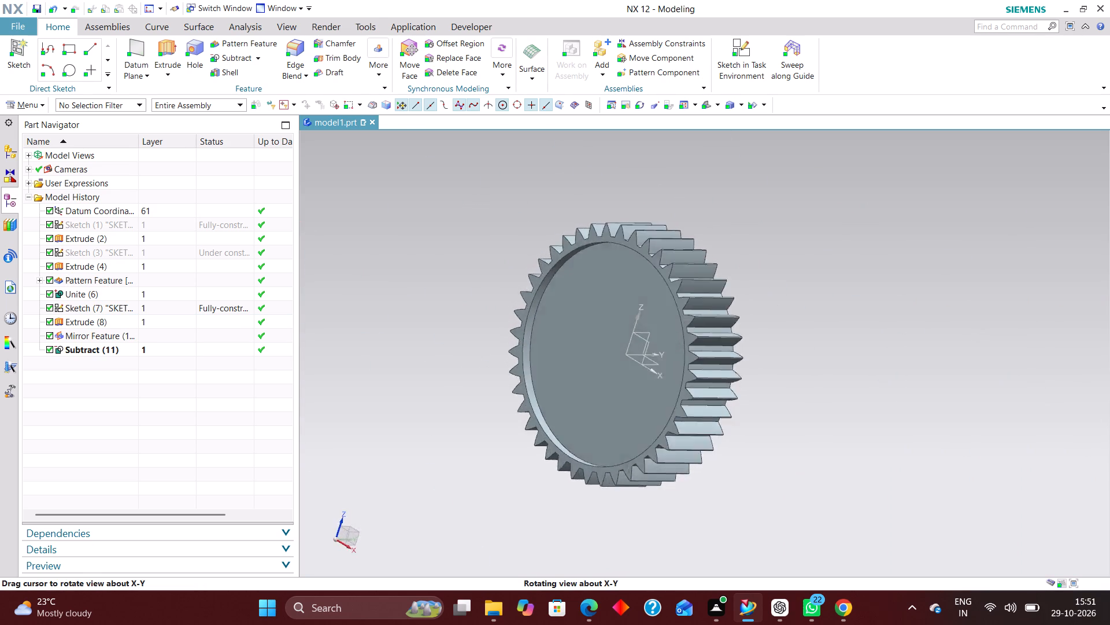
pyautogui.moveTo(824, 285); pyautogui.dragTo(808, 288, button='middle')
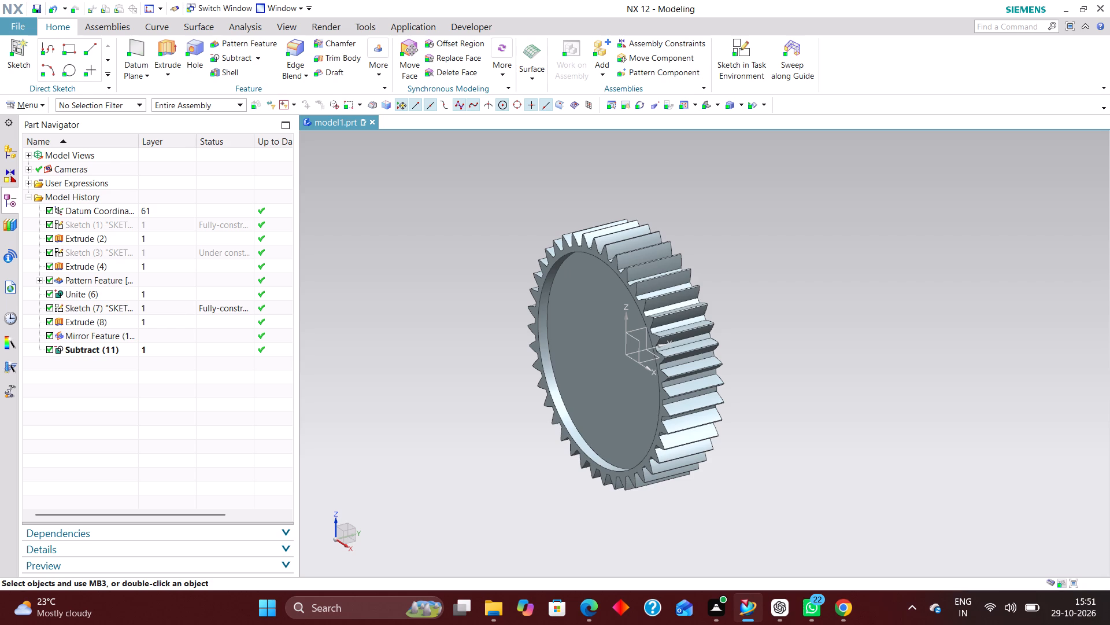
# Sketch a 35 mm diameter circle centred on the origin in the XZ plane for the hub, and finish the sketch.
pyautogui.click(746, 49)
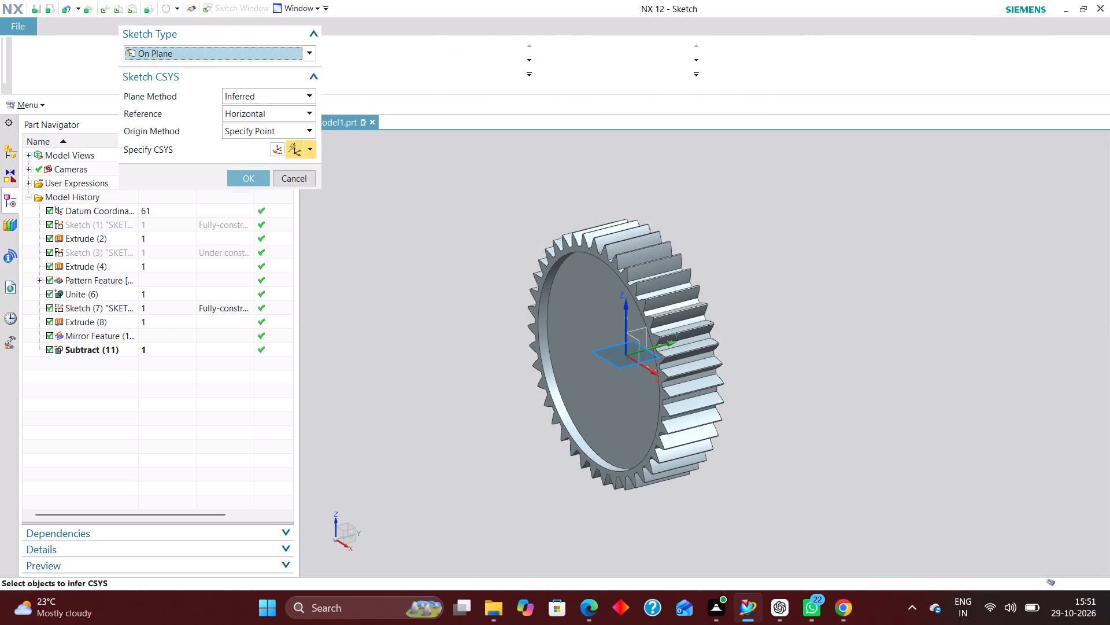
pyautogui.click(638, 344)
pyautogui.click(243, 178)
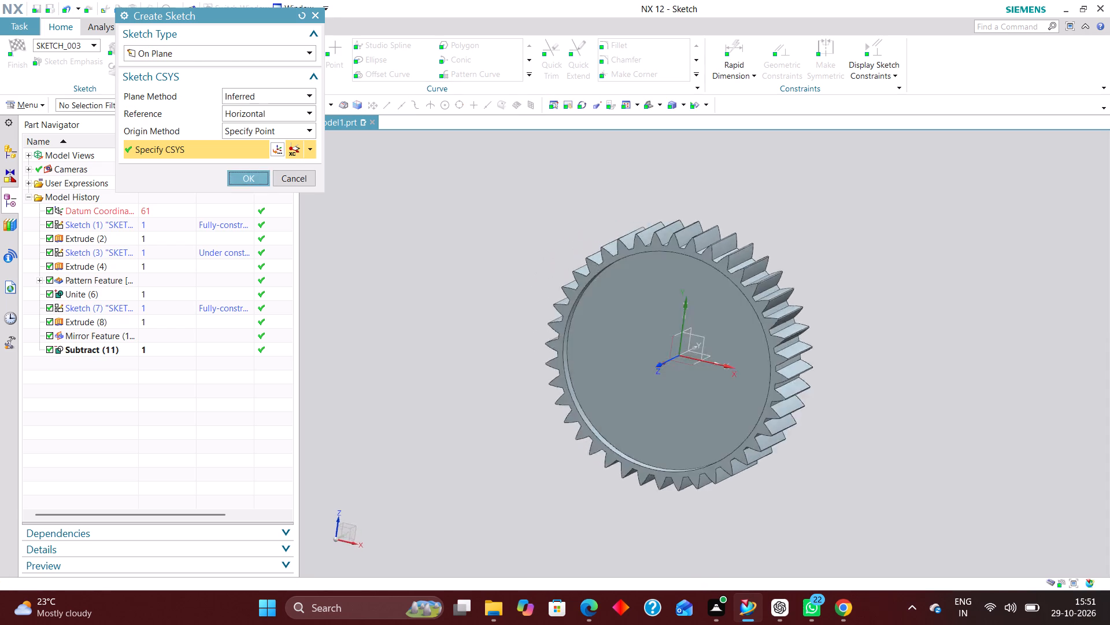
pyautogui.click(304, 46)
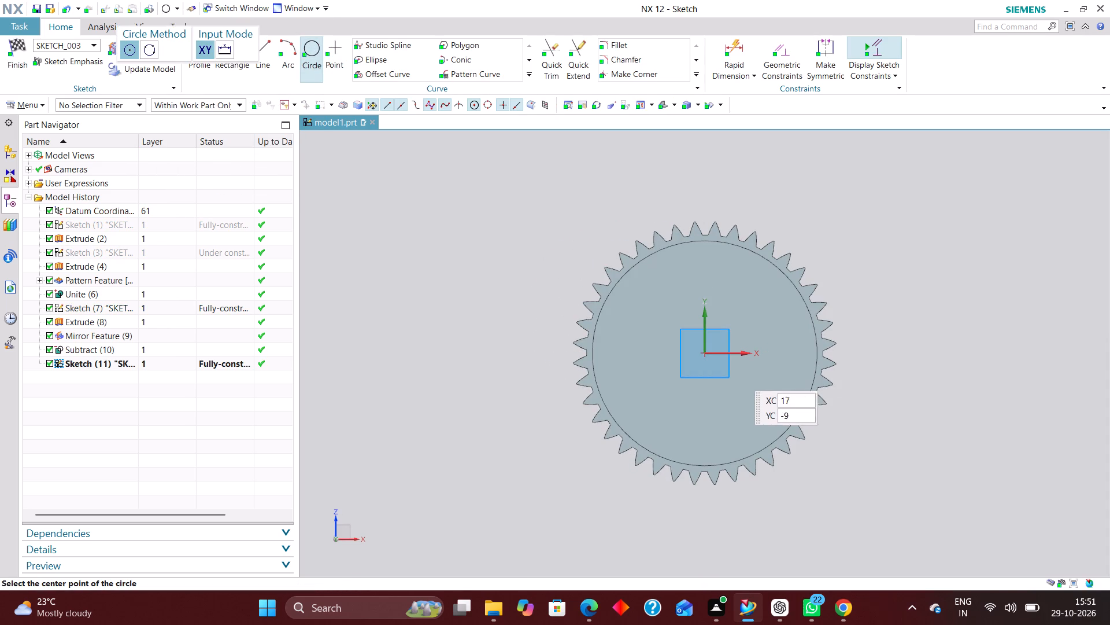
pyautogui.click(704, 355)
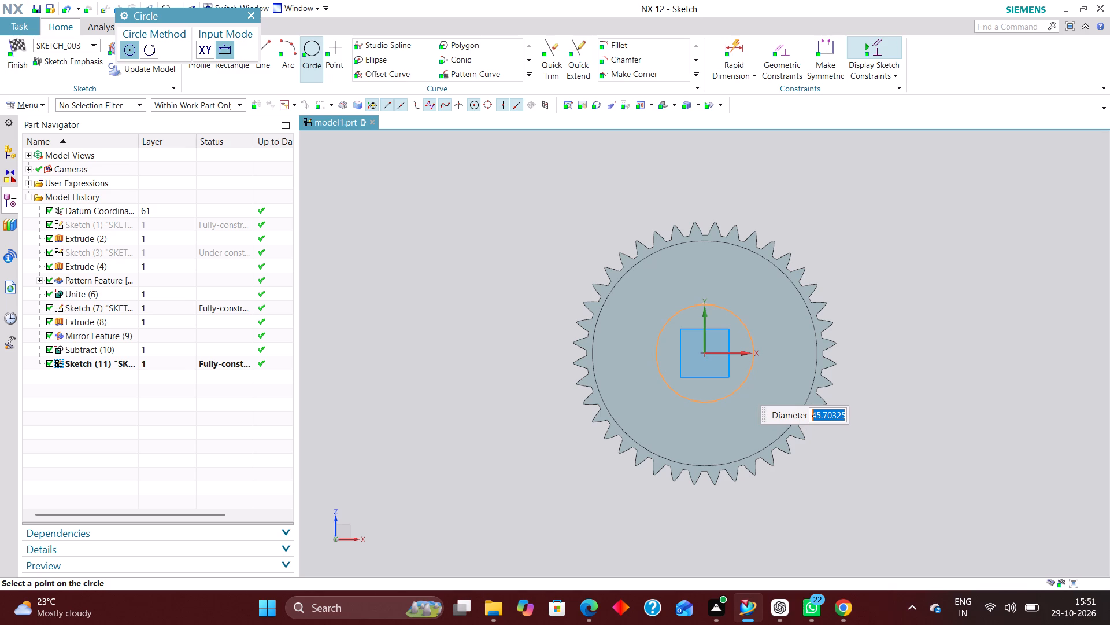
pyautogui.write('35')
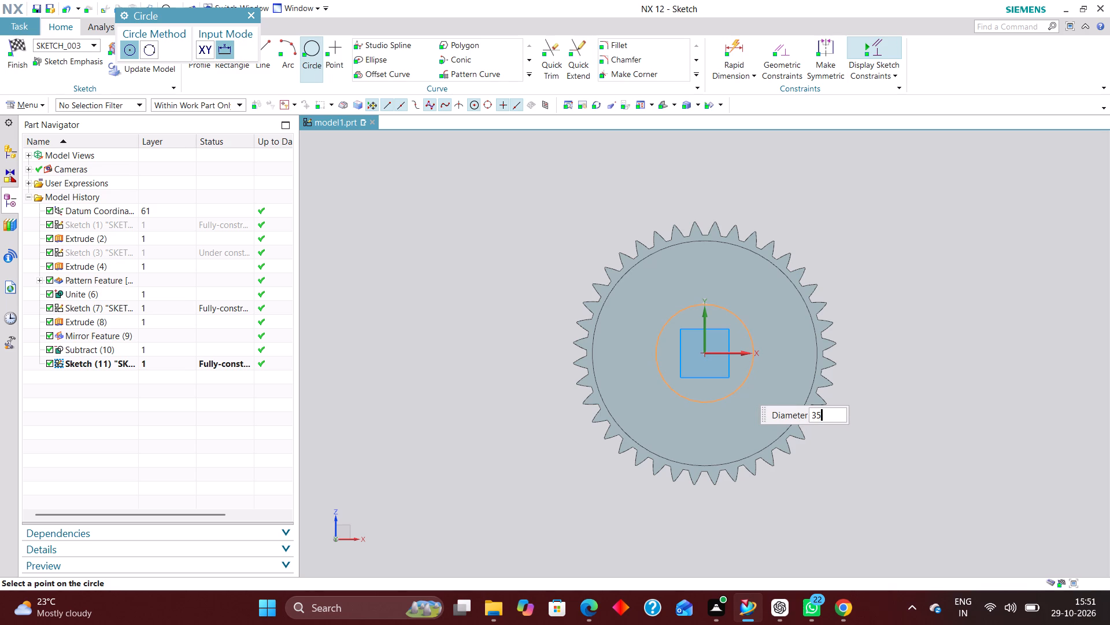
pyautogui.press('Return')
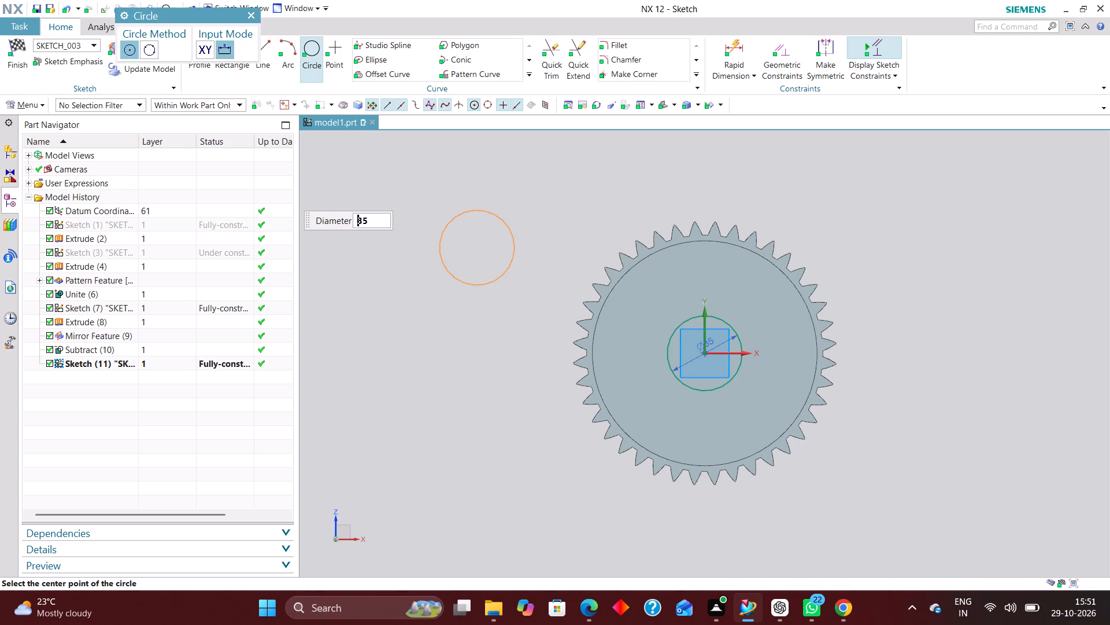
pyautogui.click(256, 14)
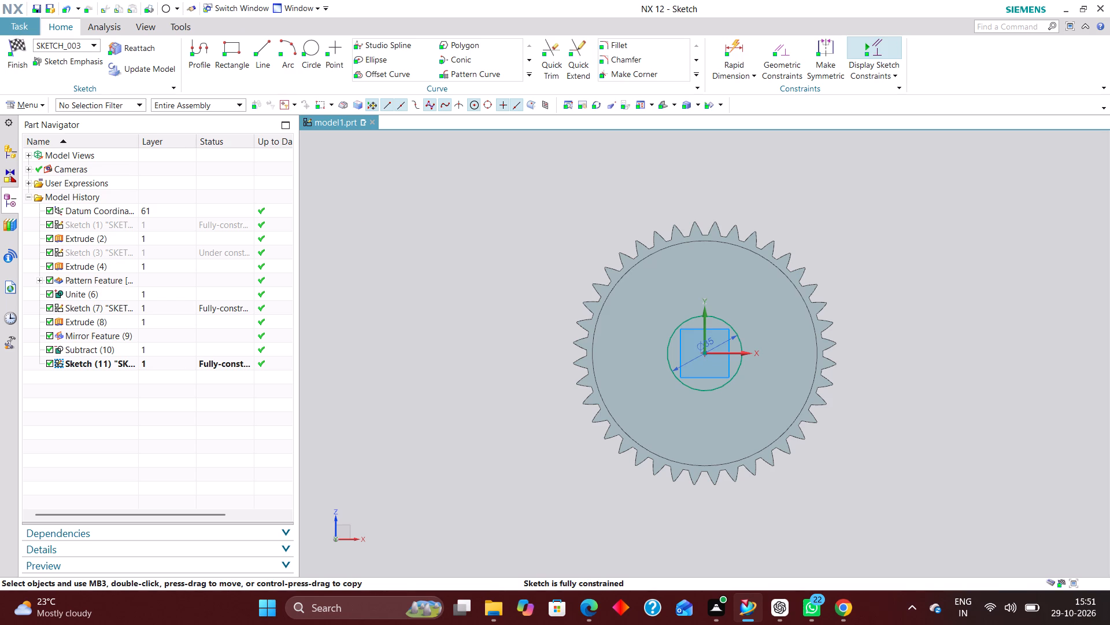
pyautogui.click(16, 43)
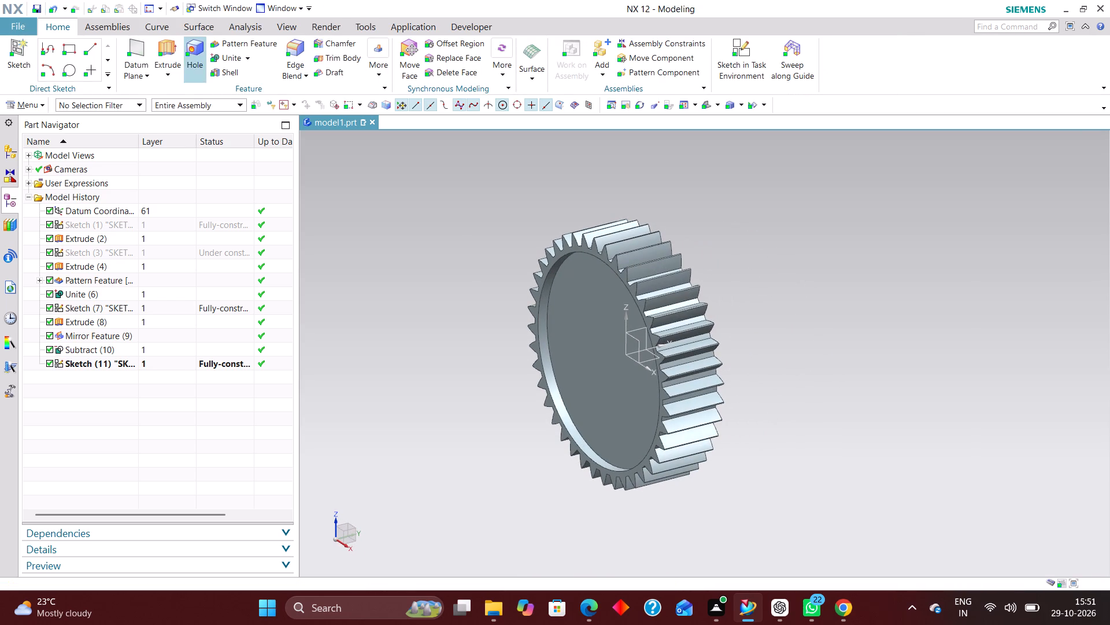
# Extrude the hub circle symmetrically by 15 mm as a separate body with no Boolean operation.
pyautogui.click(172, 46)
pyautogui.click(114, 365)
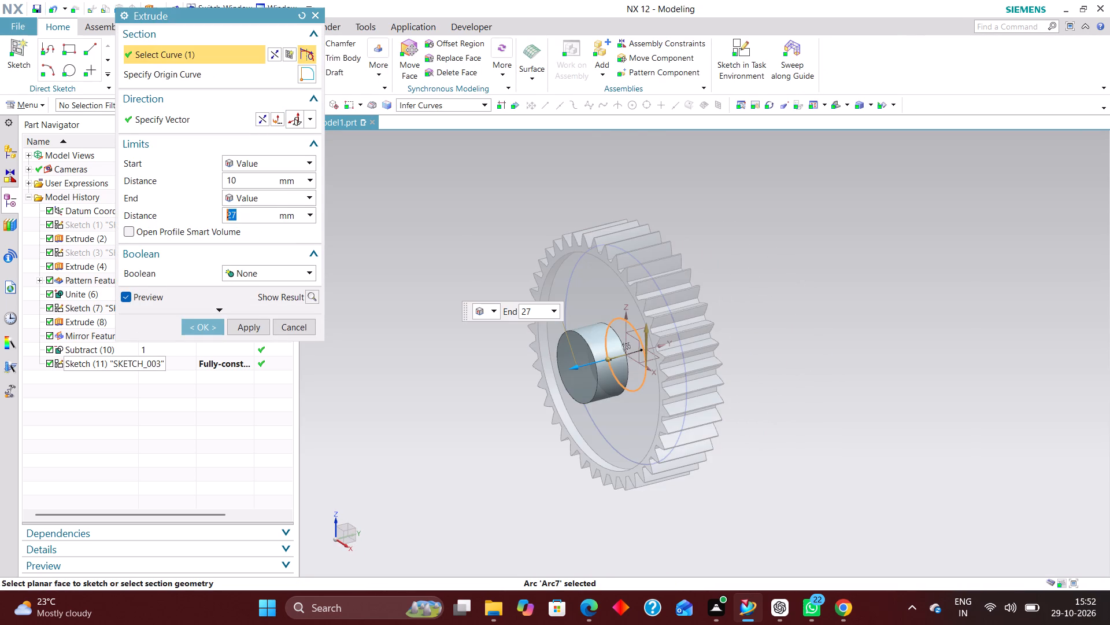
pyautogui.click(280, 161)
pyautogui.click(276, 194)
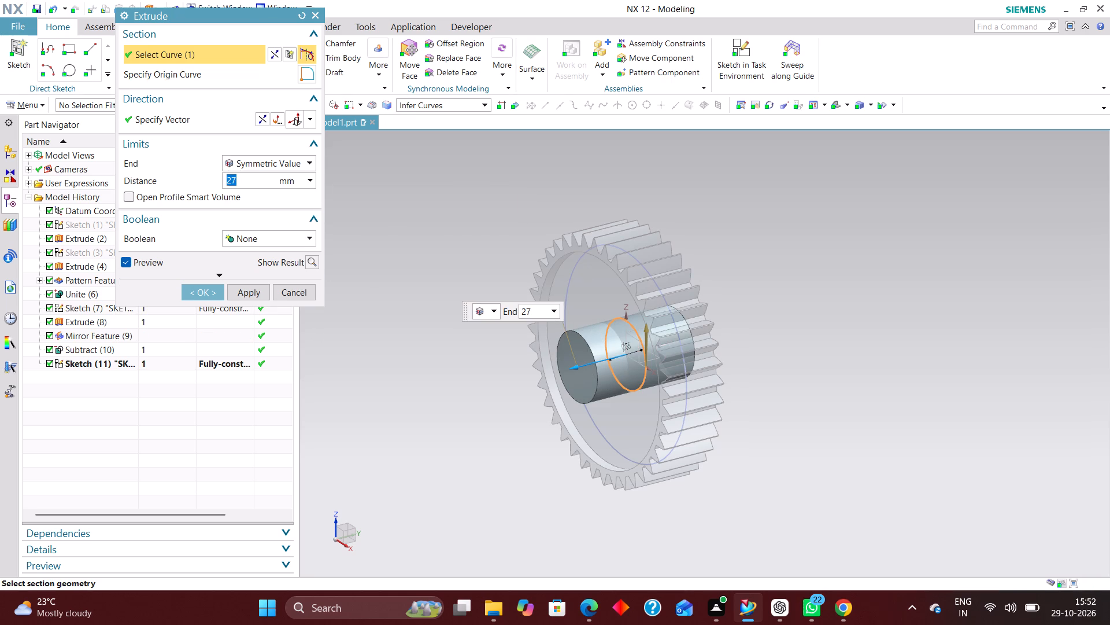
pyautogui.moveTo(775, 275); pyautogui.dragTo(753, 249, button='middle')
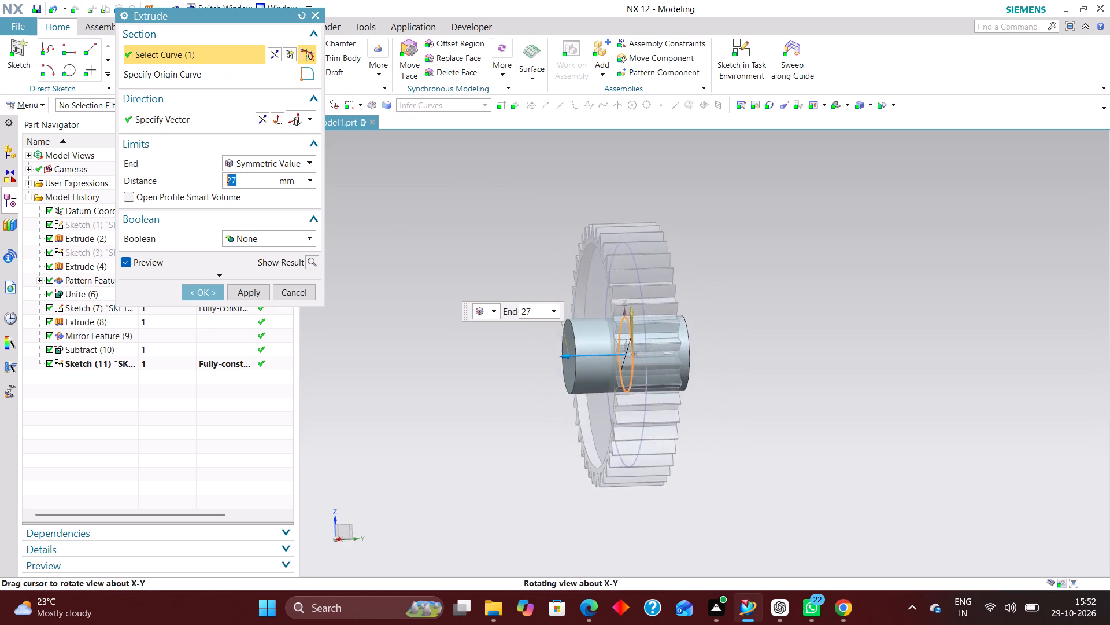
pyautogui.moveTo(753, 249); pyautogui.dragTo(750, 255, button='middle')
pyautogui.write('15')
pyautogui.press('Return')
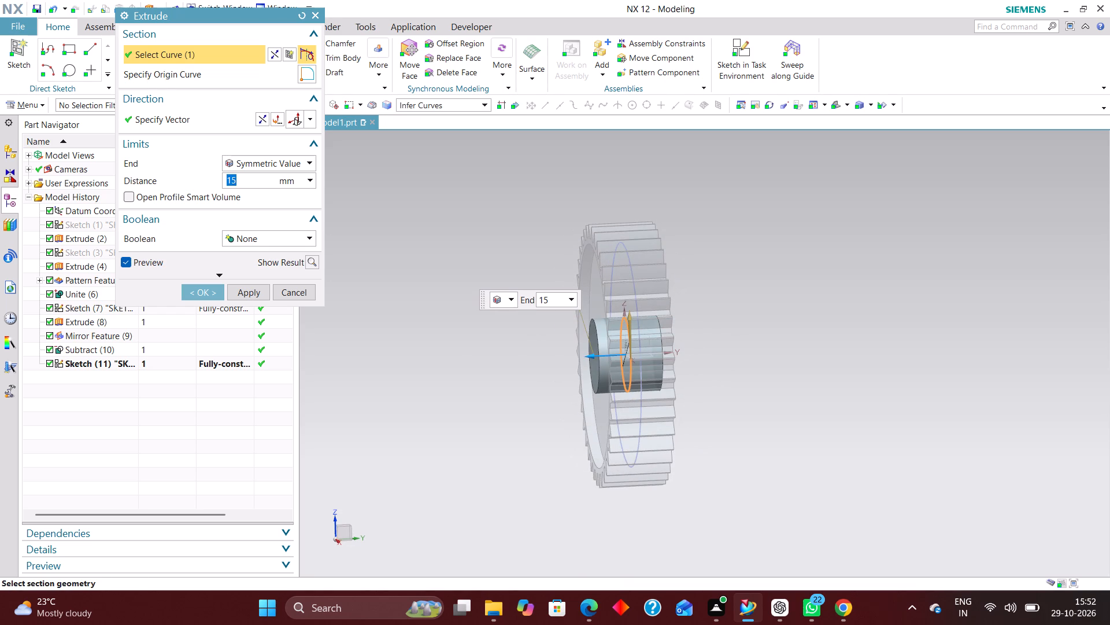
pyautogui.click(203, 292)
pyautogui.moveTo(515, 328); pyautogui.dragTo(525, 326, button='middle')
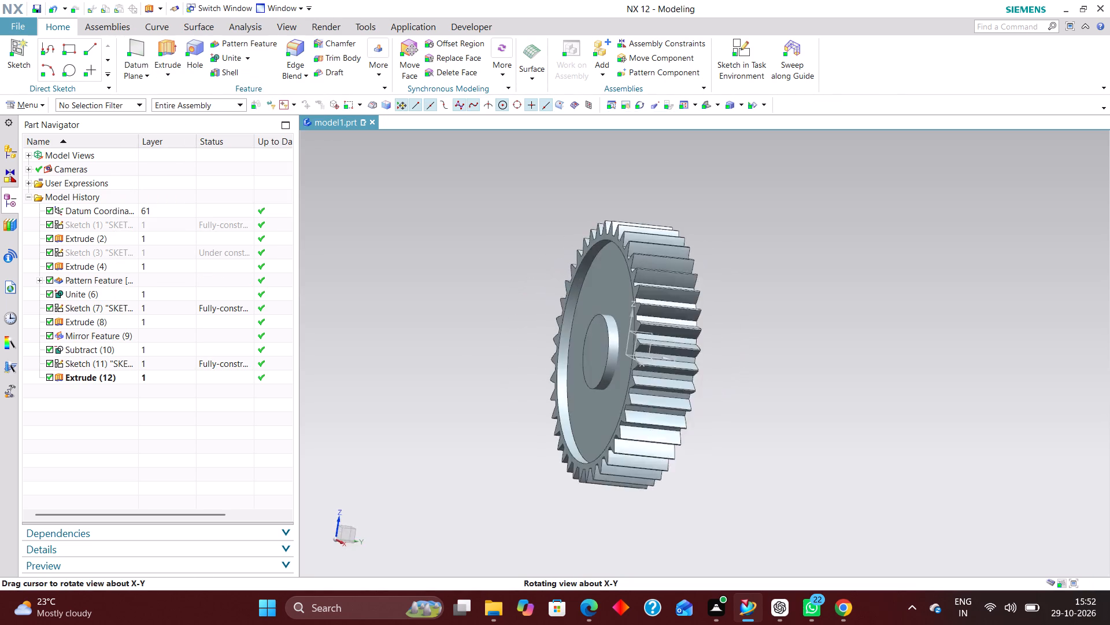
pyautogui.moveTo(525, 326); pyautogui.dragTo(530, 337, button='middle')
pyautogui.scroll(1, 506, 327)
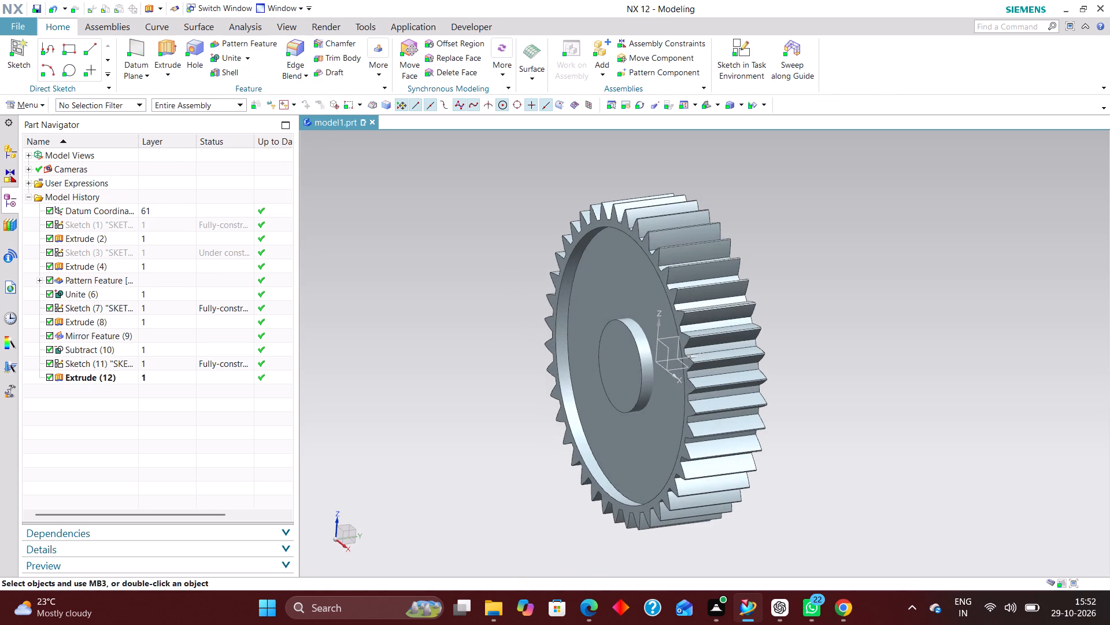
pyautogui.moveTo(825, 308); pyautogui.dragTo(821, 302, button='middle')
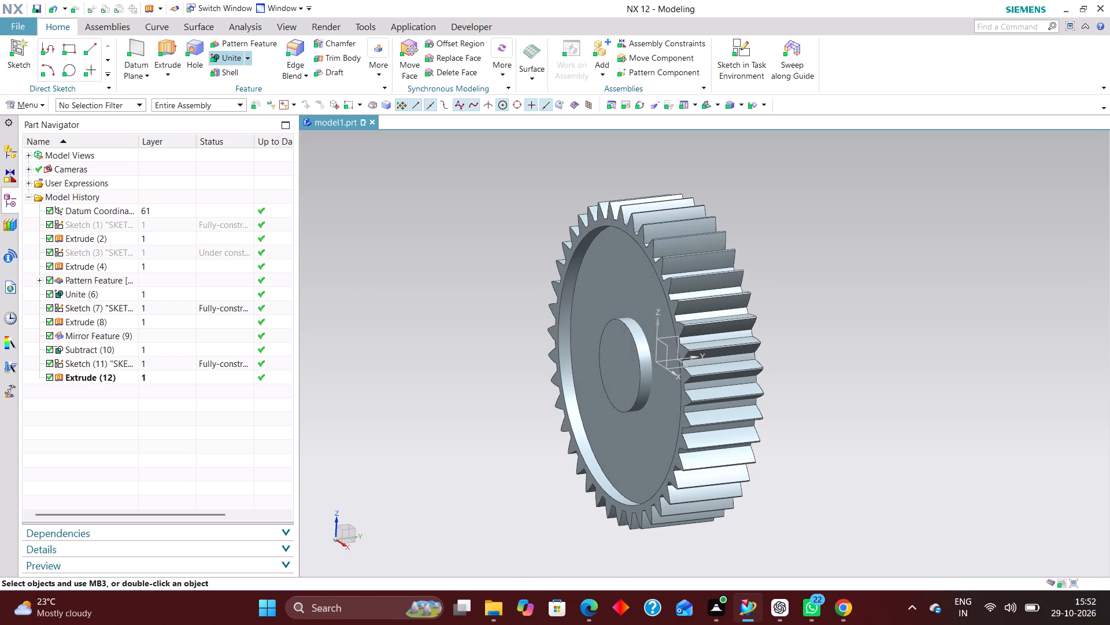
# Unite the hub body with the gear body.
pyautogui.click(232, 56)
pyautogui.click(686, 223)
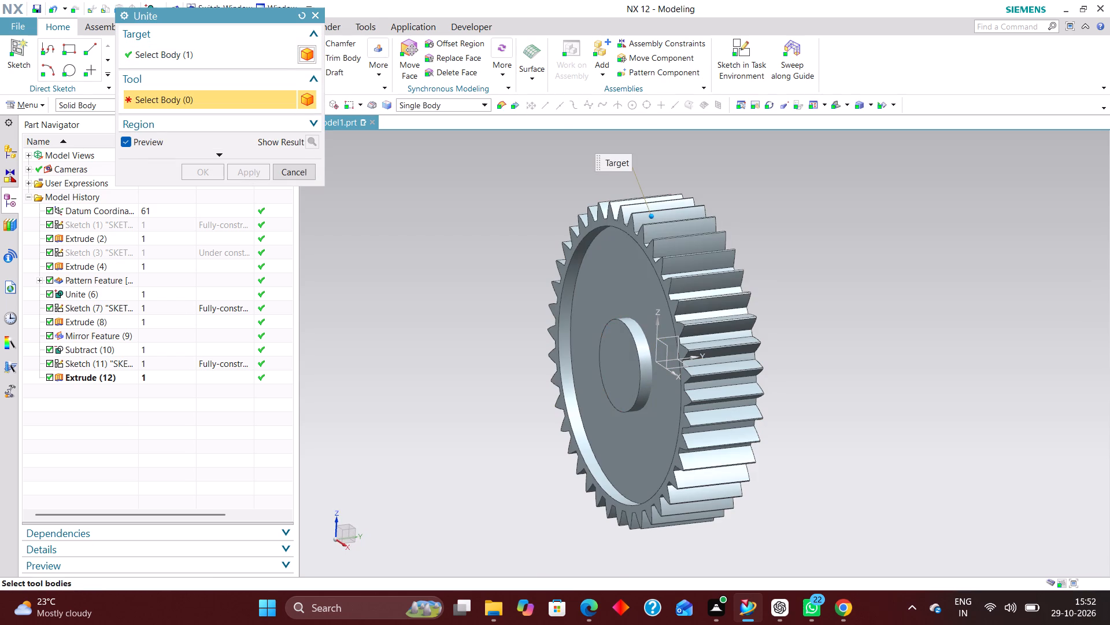
pyautogui.click(637, 345)
pyautogui.click(201, 174)
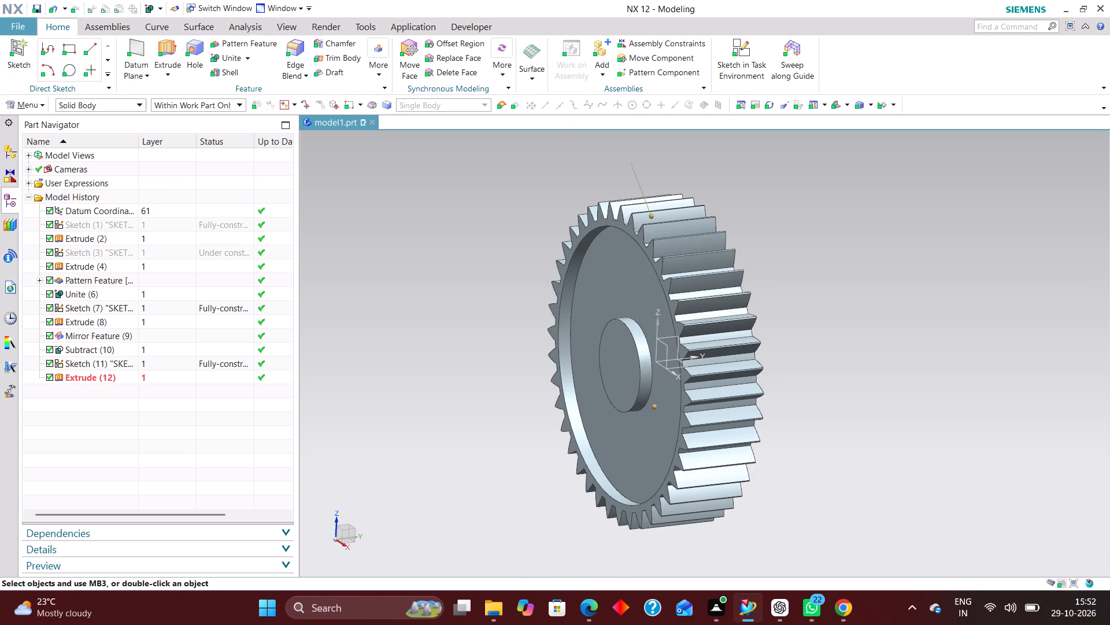
# Cut a 25 mm diameter simple hole centred on the hub's end face, with the Until Next depth limit and Subtract.
pyautogui.click(191, 48)
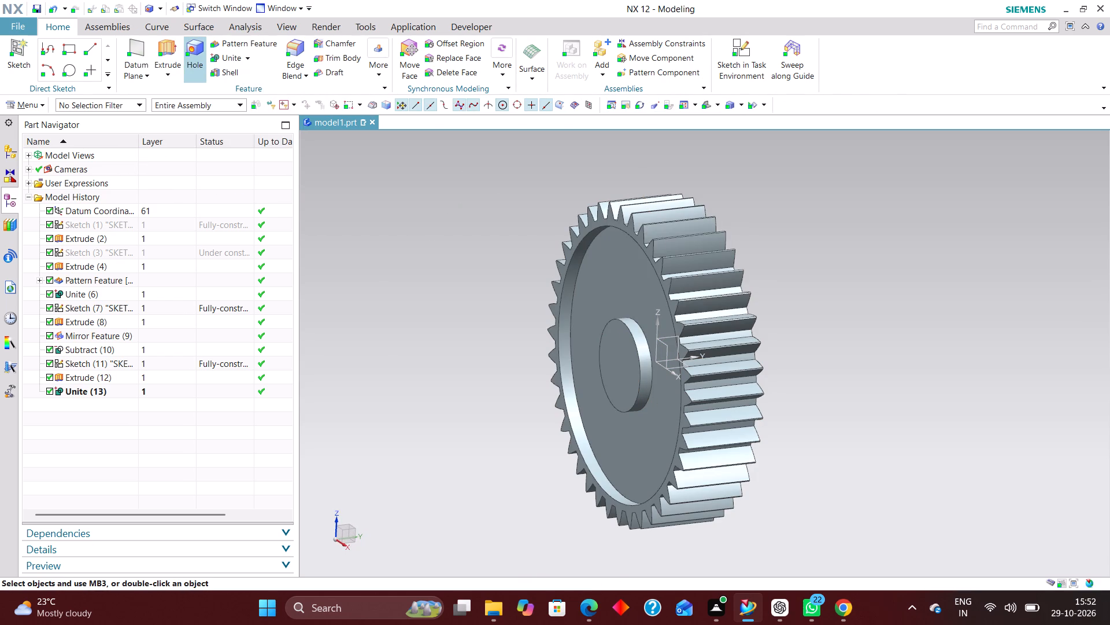
pyautogui.click(638, 355)
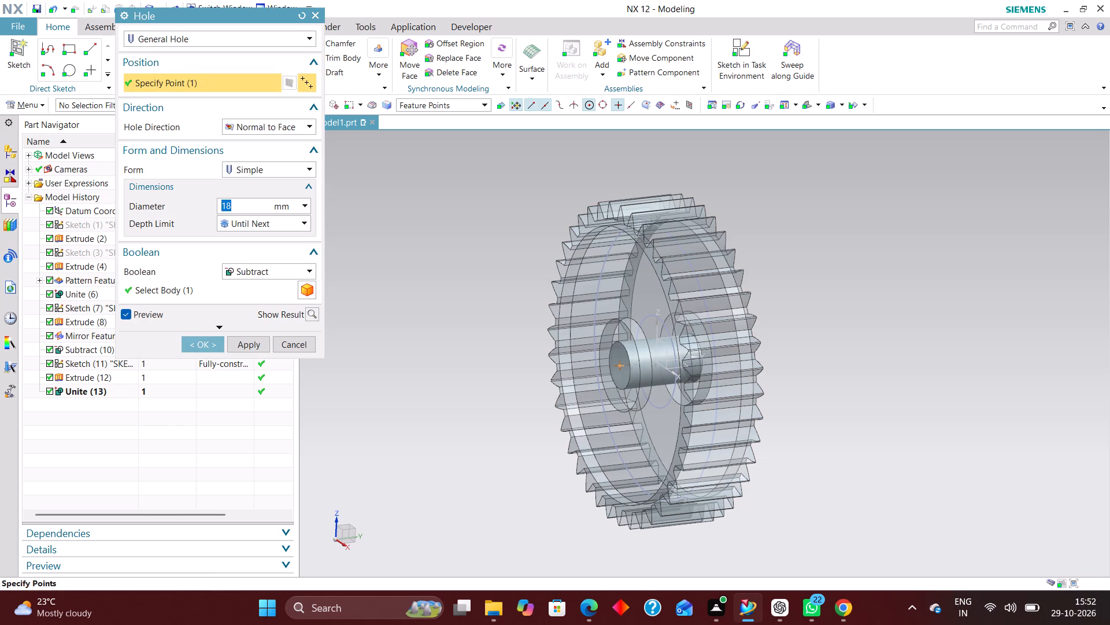
pyautogui.write('25')
pyautogui.press('Return')
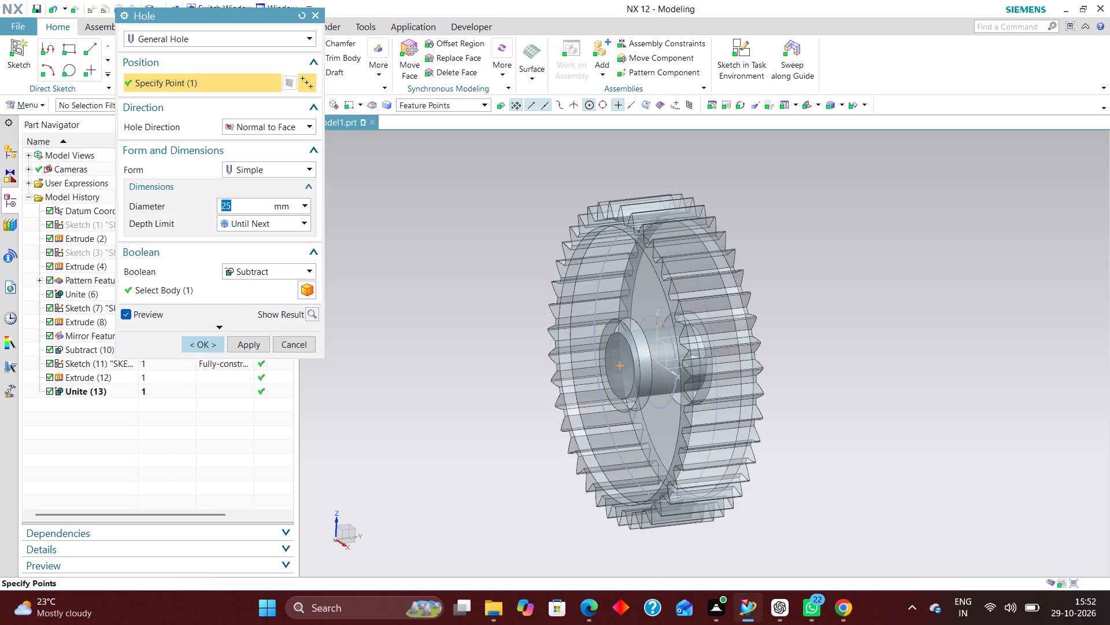
pyautogui.click(190, 347)
# Examine the gear from both sides and close up, checking the hub and its bore.
pyautogui.moveTo(845, 366); pyautogui.dragTo(793, 369, button='middle')
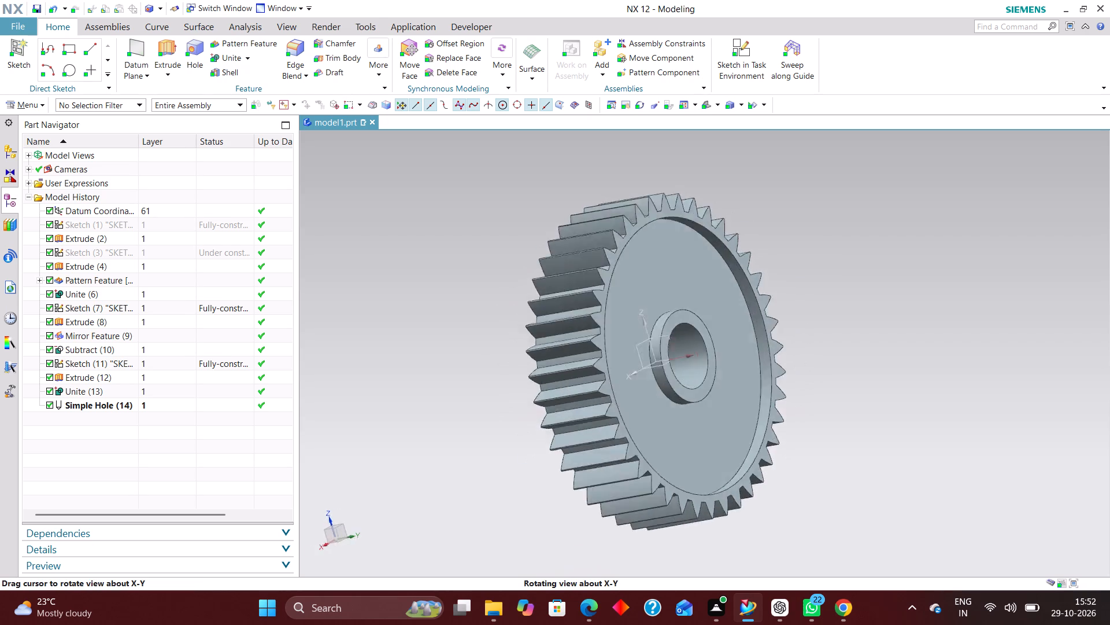
pyautogui.moveTo(793, 369); pyautogui.dragTo(843, 380, button='middle')
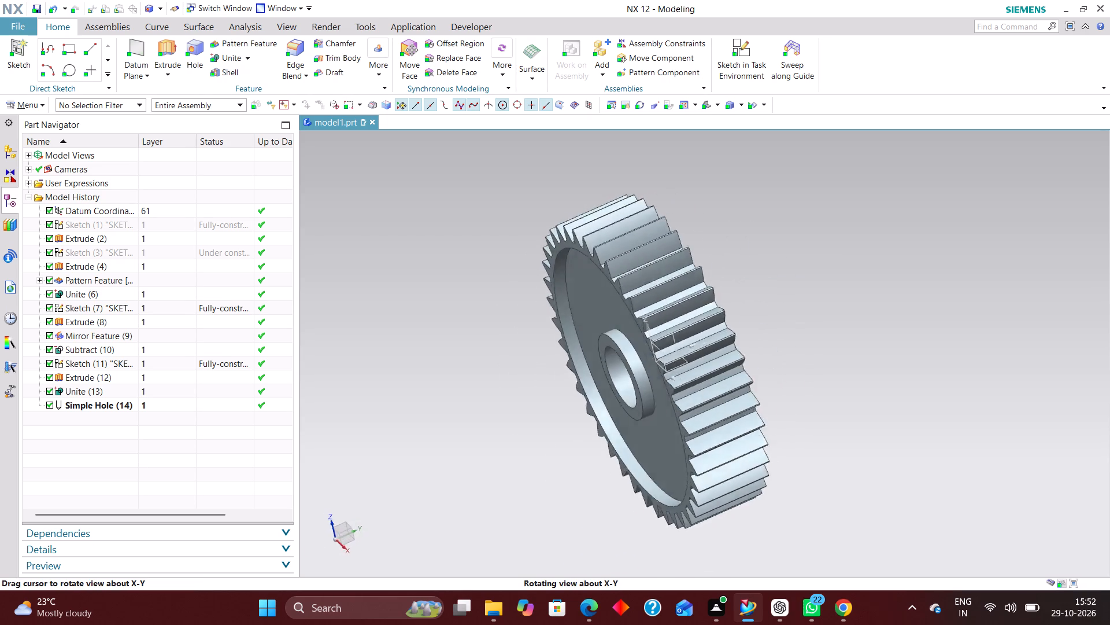
pyautogui.moveTo(843, 380); pyautogui.dragTo(859, 361, button='middle')
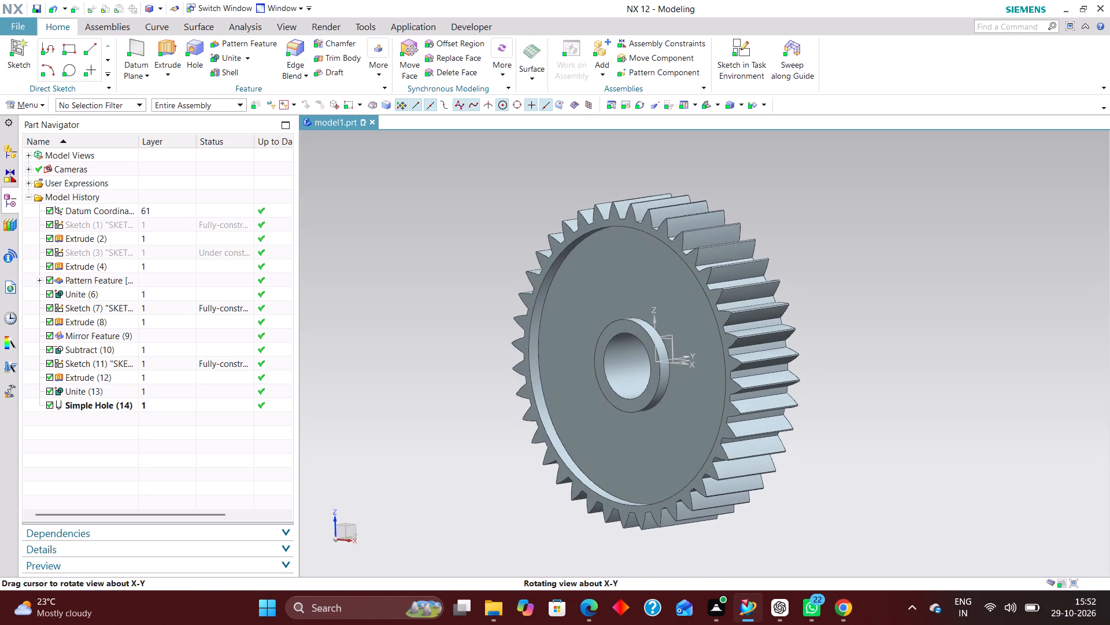
pyautogui.moveTo(859, 361); pyautogui.dragTo(859, 360, button='middle')
pyautogui.scroll(1, 859, 360)
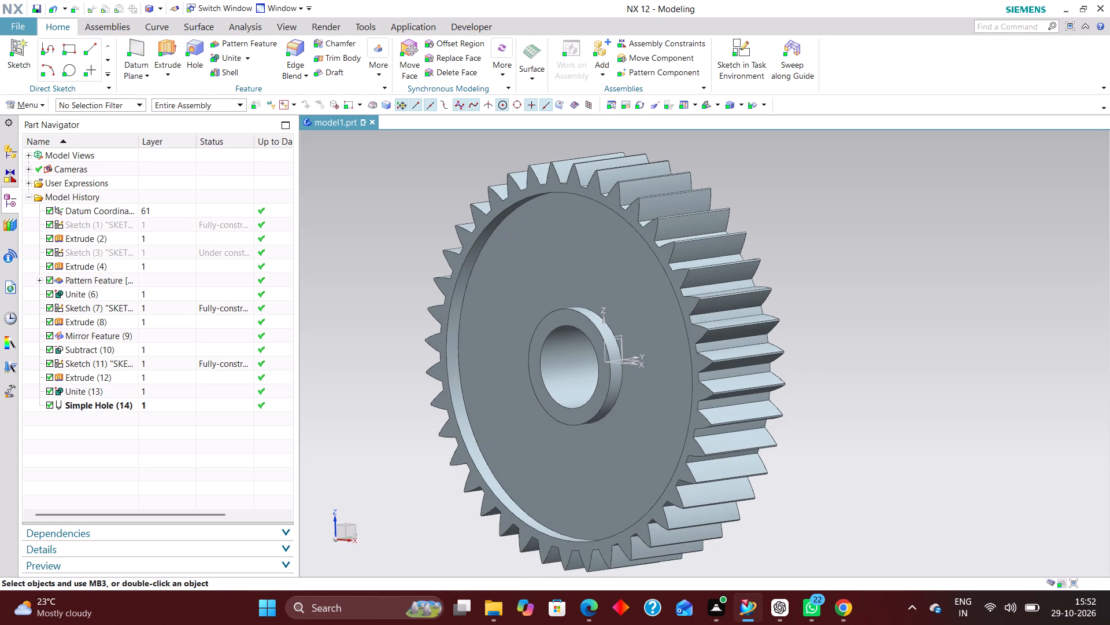
pyautogui.scroll(-1, 635, 378)
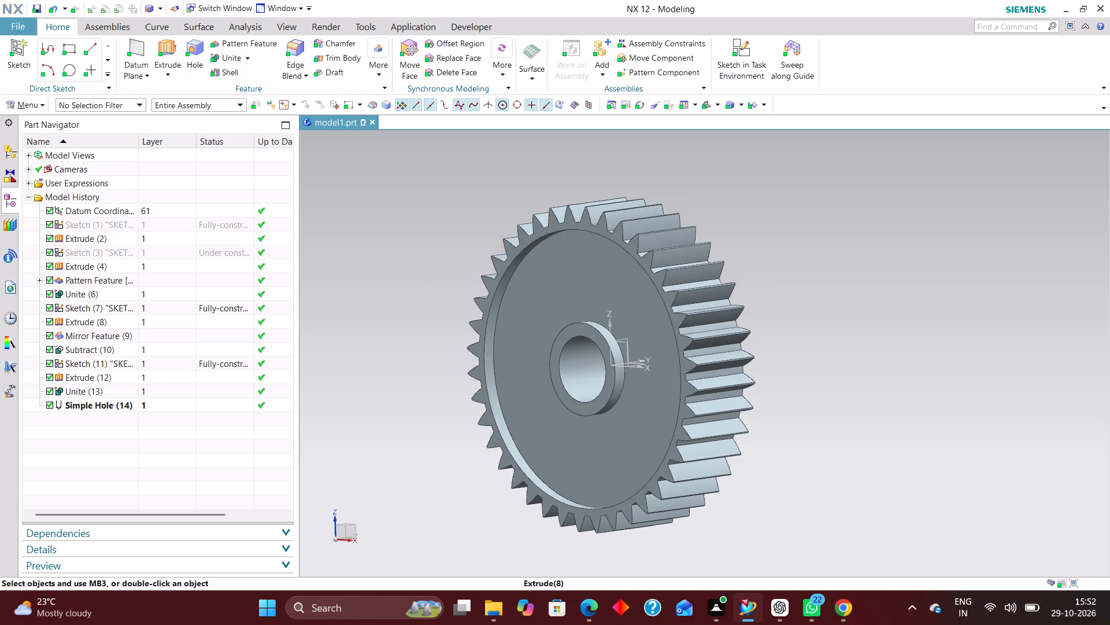
pyautogui.scroll(5, 604, 358)
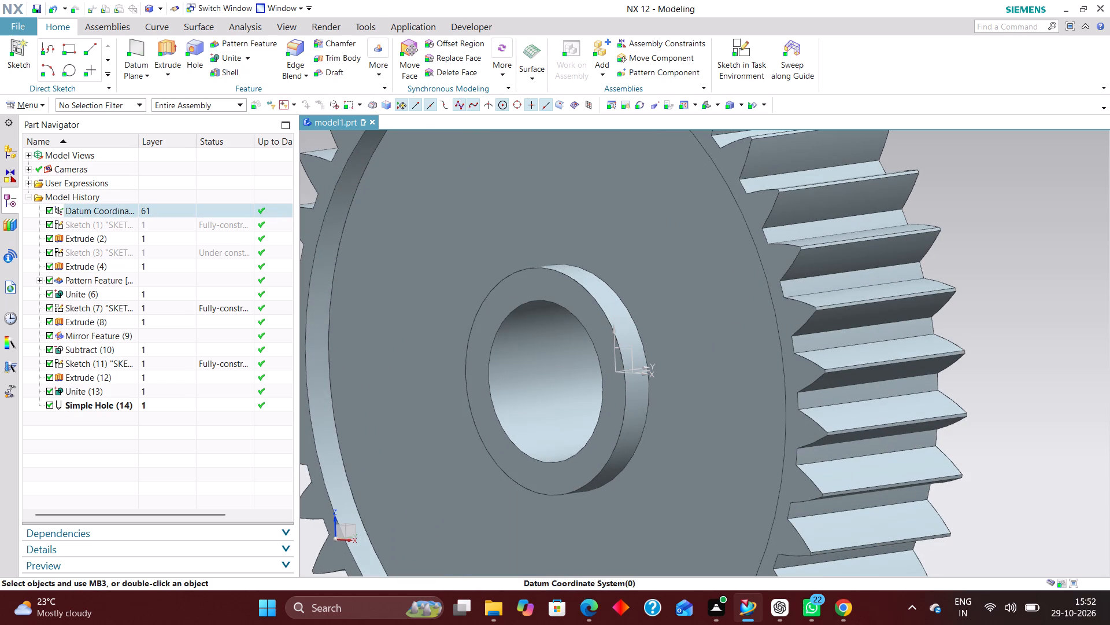
pyautogui.scroll(-4, 658, 350)
pyautogui.moveTo(807, 401); pyautogui.dragTo(829, 416, button='middle')
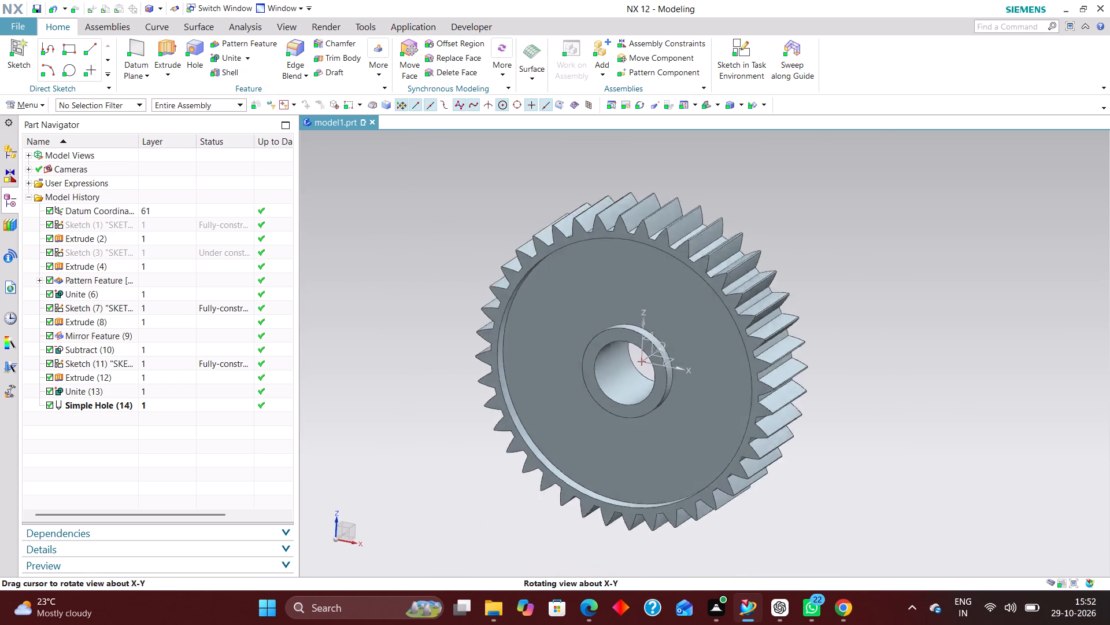
pyautogui.moveTo(829, 416); pyautogui.dragTo(816, 409, button='middle')
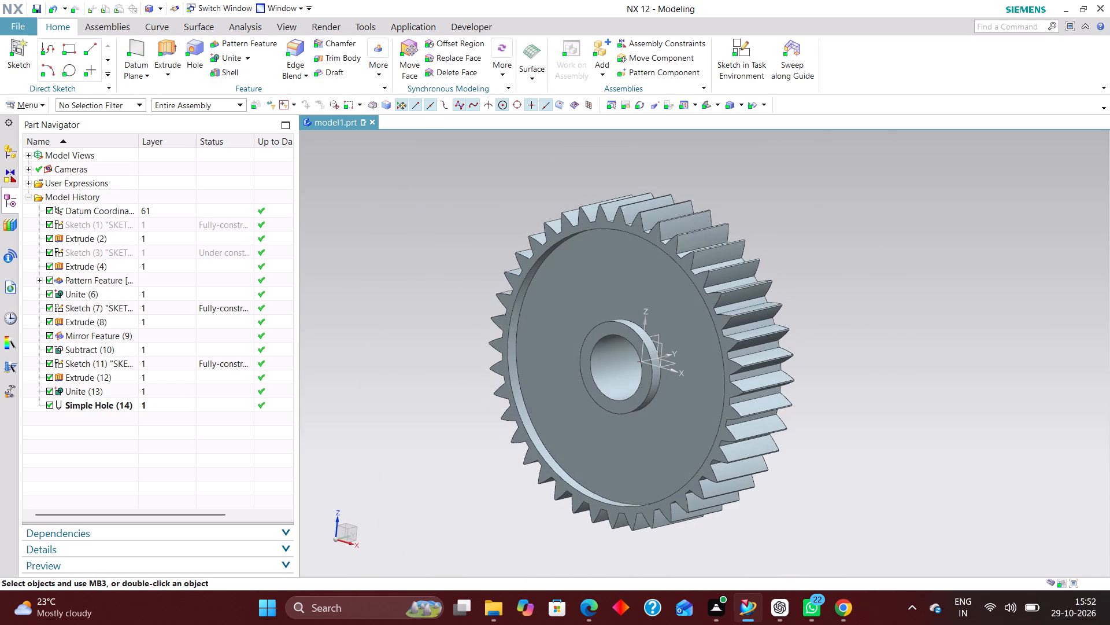
# Start a sketch on the XZ plane and draw a keyway rectangle straddling the upper edge of the bore.
pyautogui.click(745, 43)
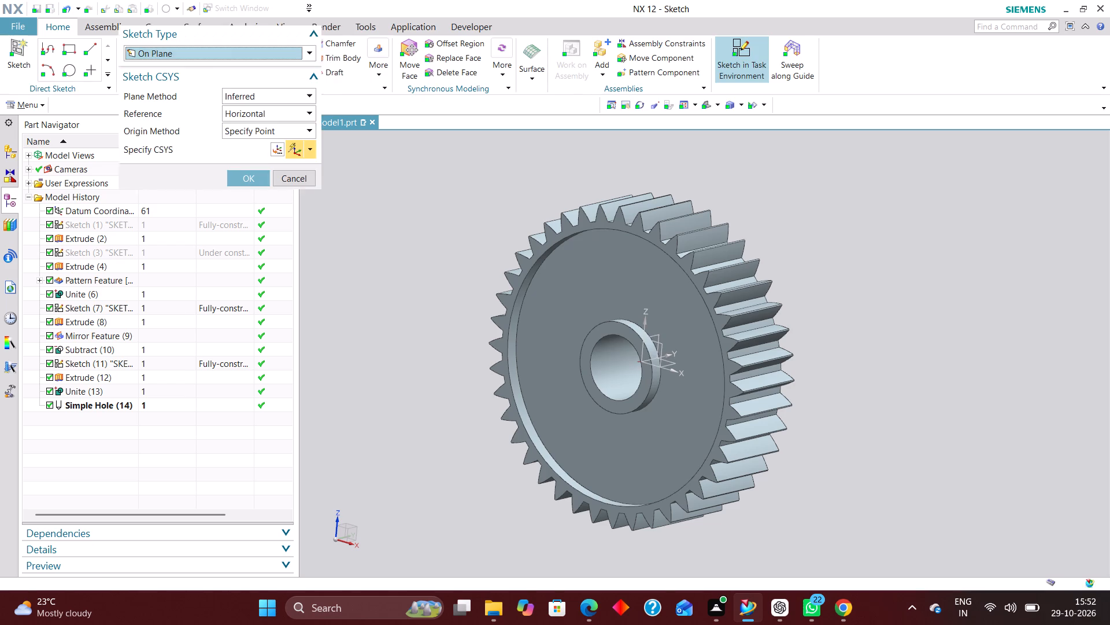
pyautogui.click(662, 343)
pyautogui.click(256, 174)
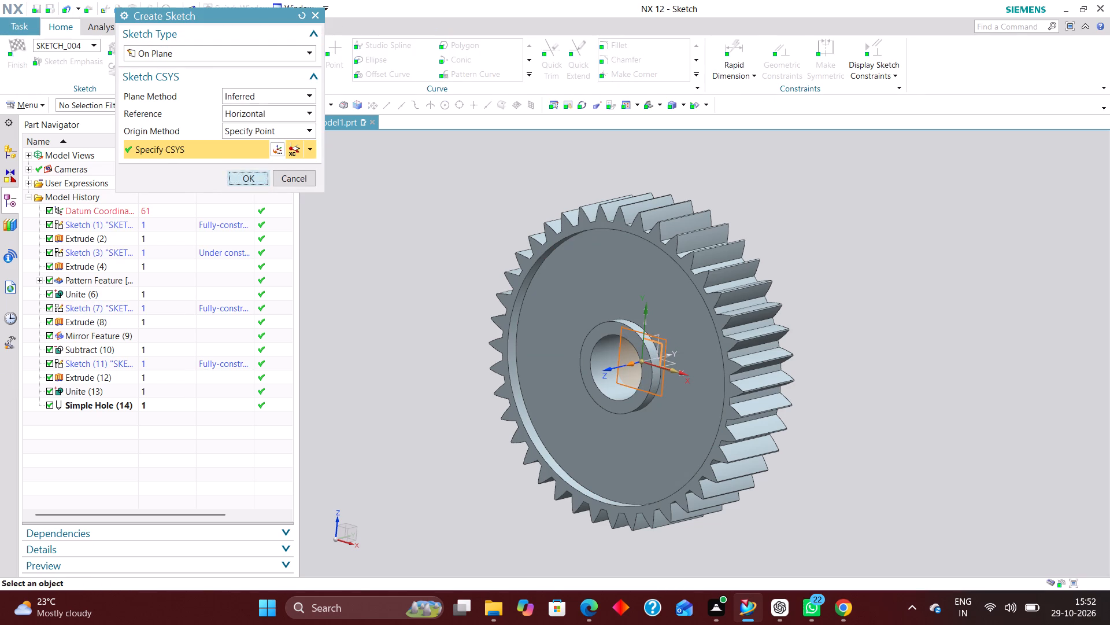
pyautogui.scroll(-2, 486, 358)
pyautogui.scroll(6, 638, 351)
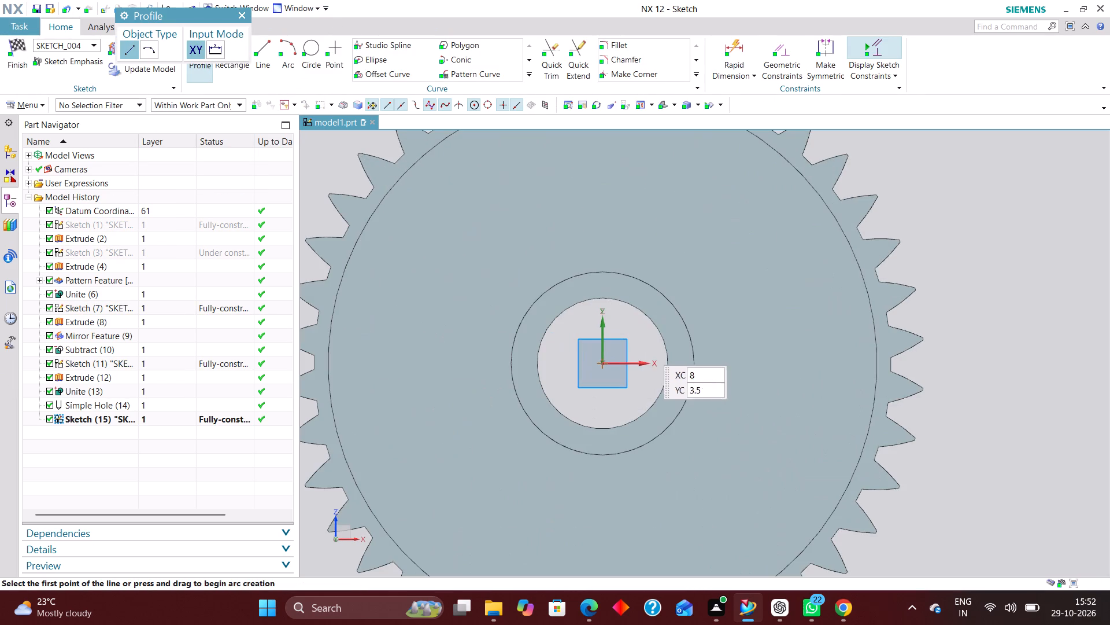
pyautogui.moveTo(225, 11); pyautogui.dragTo(231, 105)
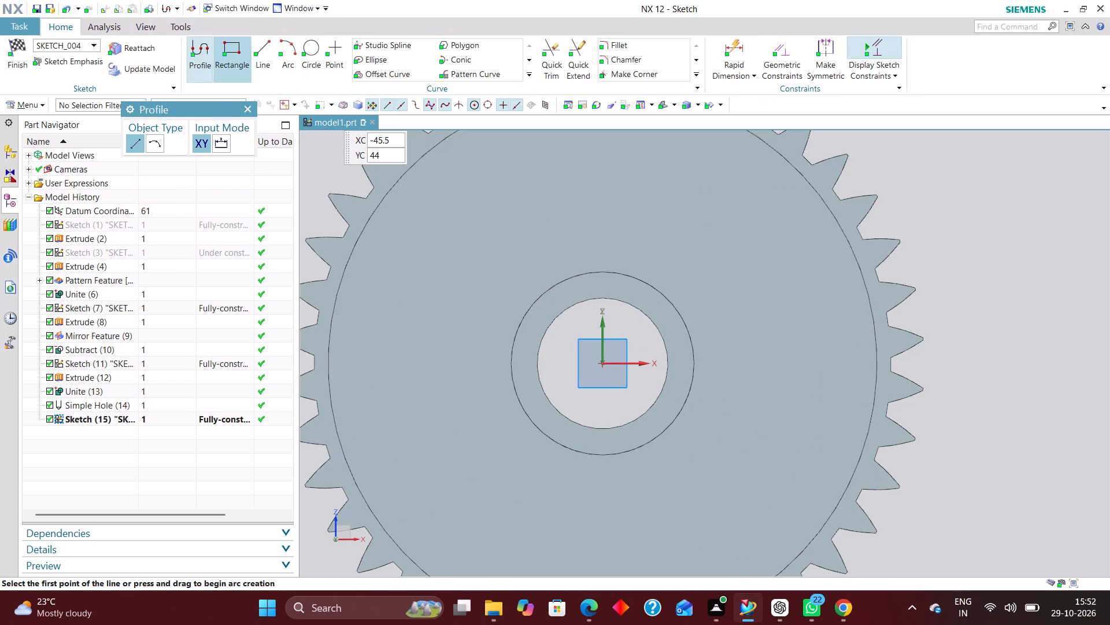
pyautogui.click(231, 47)
pyautogui.scroll(4, 609, 328)
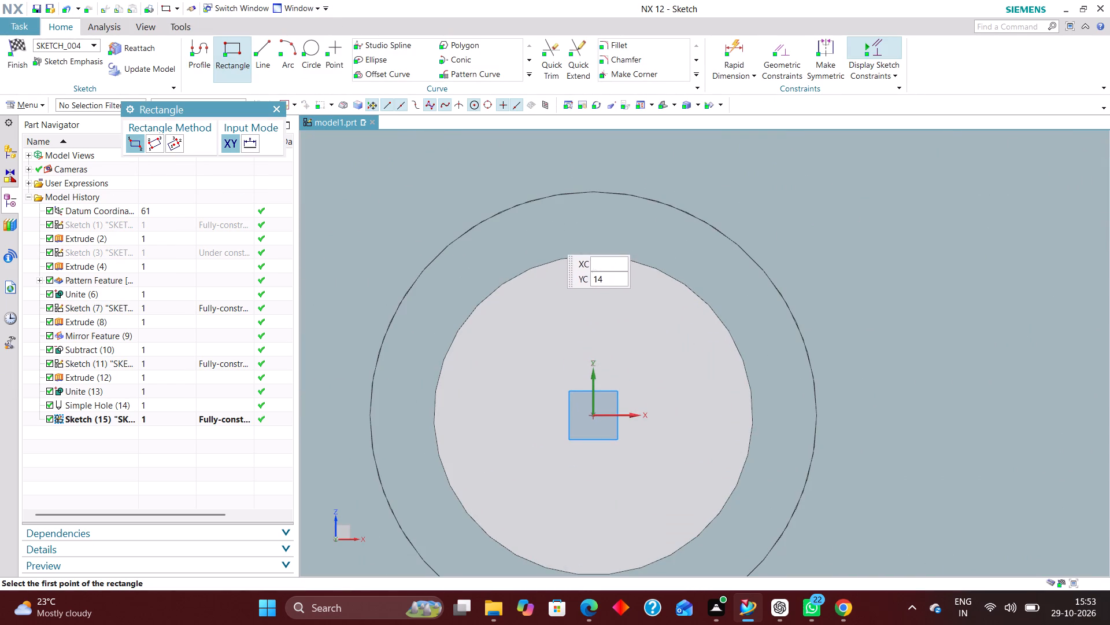
pyautogui.click(547, 229)
pyautogui.click(664, 311)
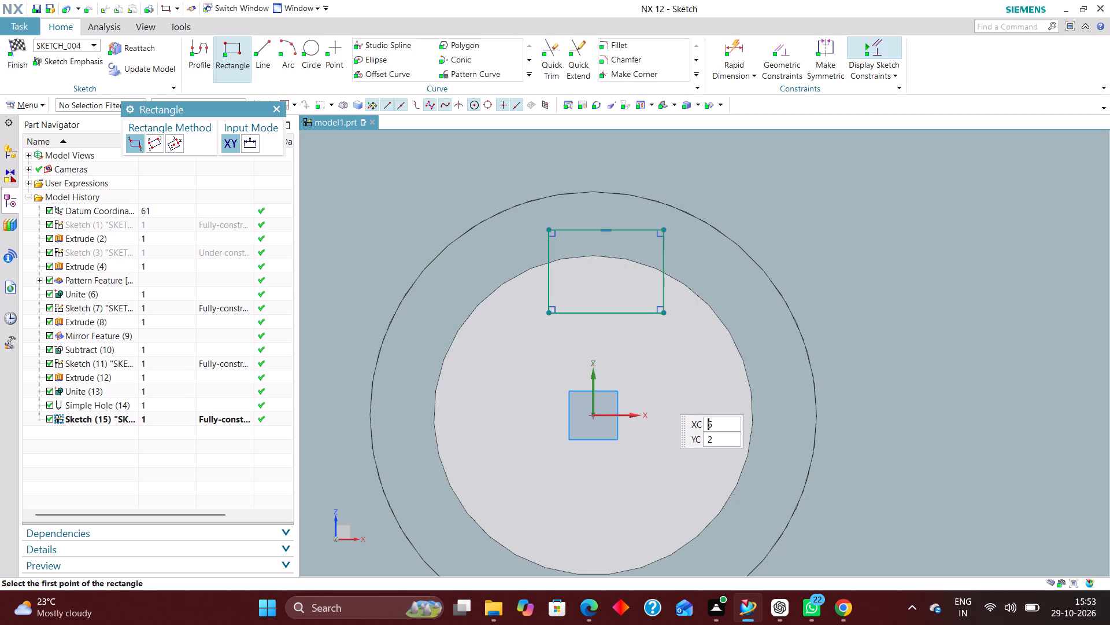
# Constrain the midpoint of the rectangle's top edge to the sketch's vertical axis.
pyautogui.click(782, 47)
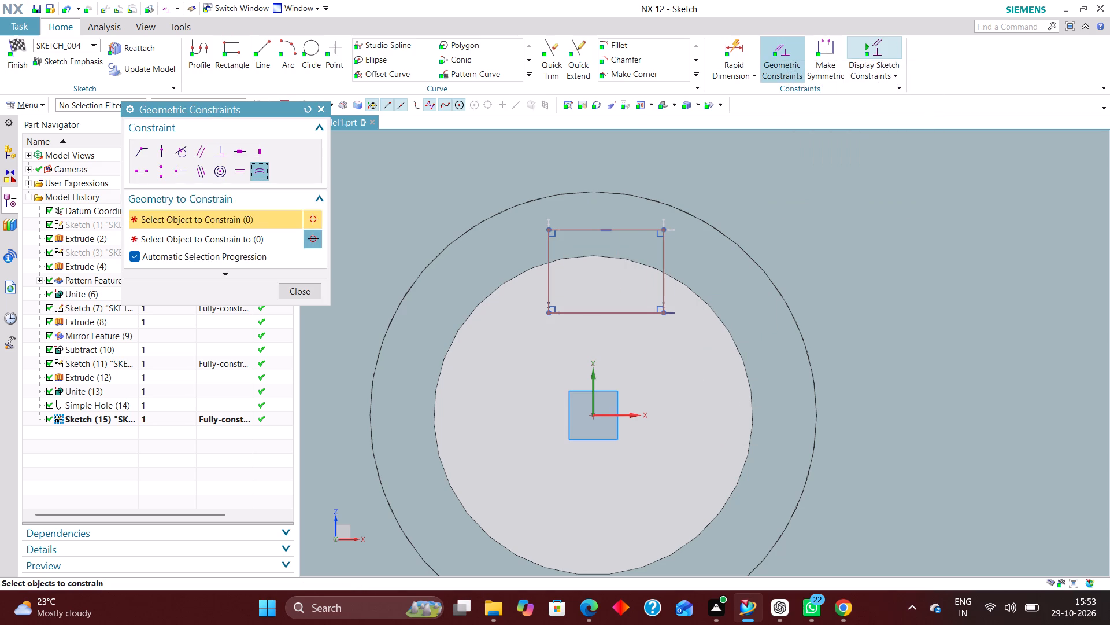
pyautogui.click(164, 152)
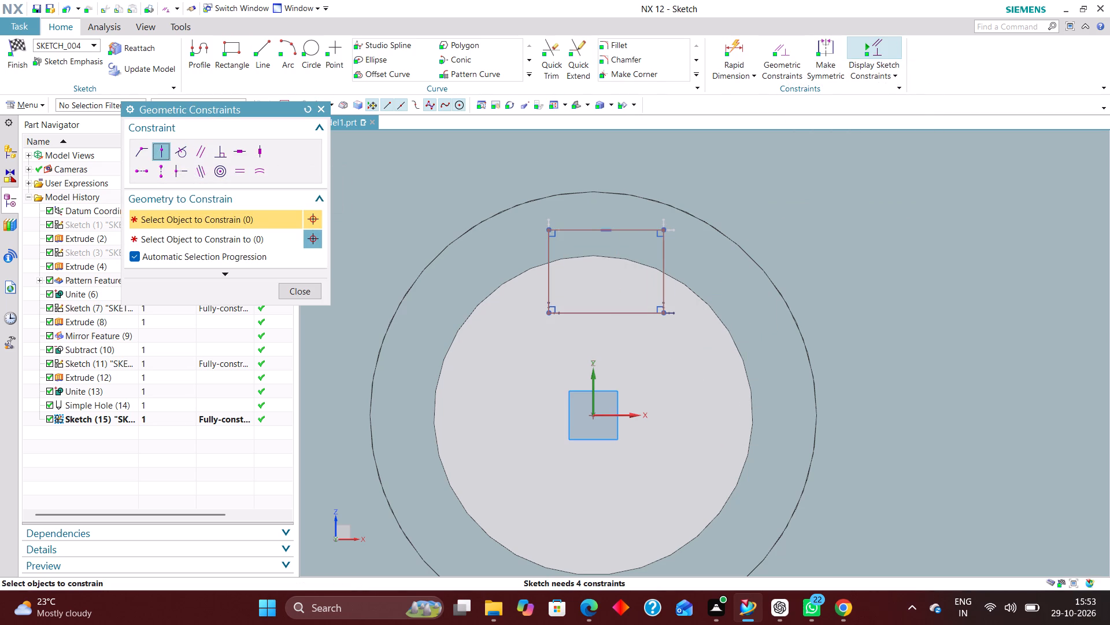
pyautogui.click(608, 227)
pyautogui.click(593, 377)
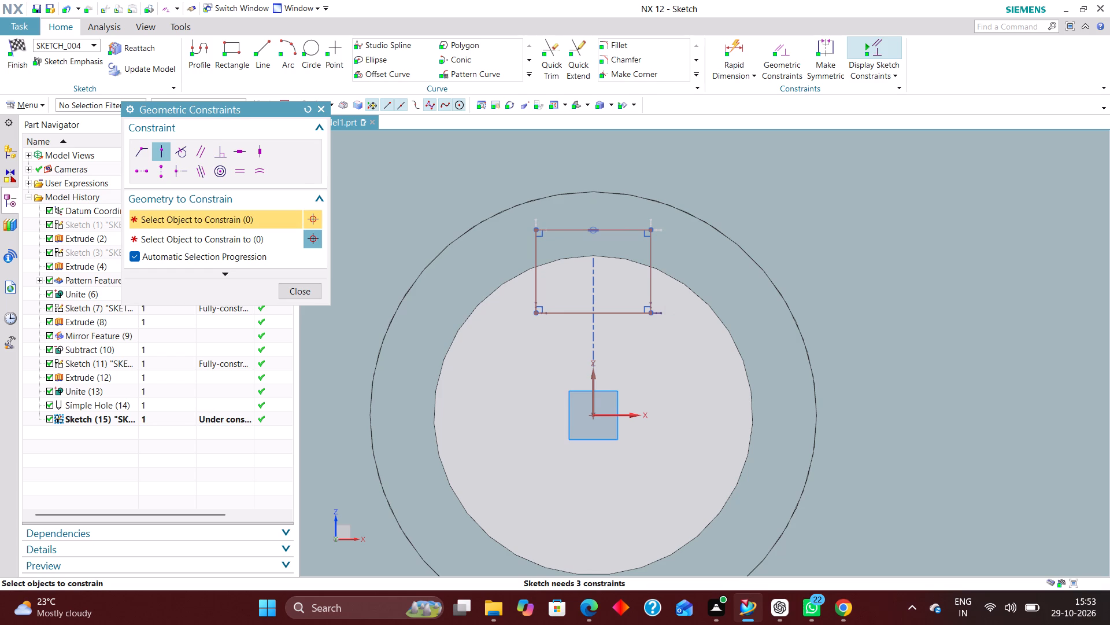
# Dimension the rectangle's top edge at 15.70 mm from the sketch's horizontal axis.
pyautogui.click(736, 43)
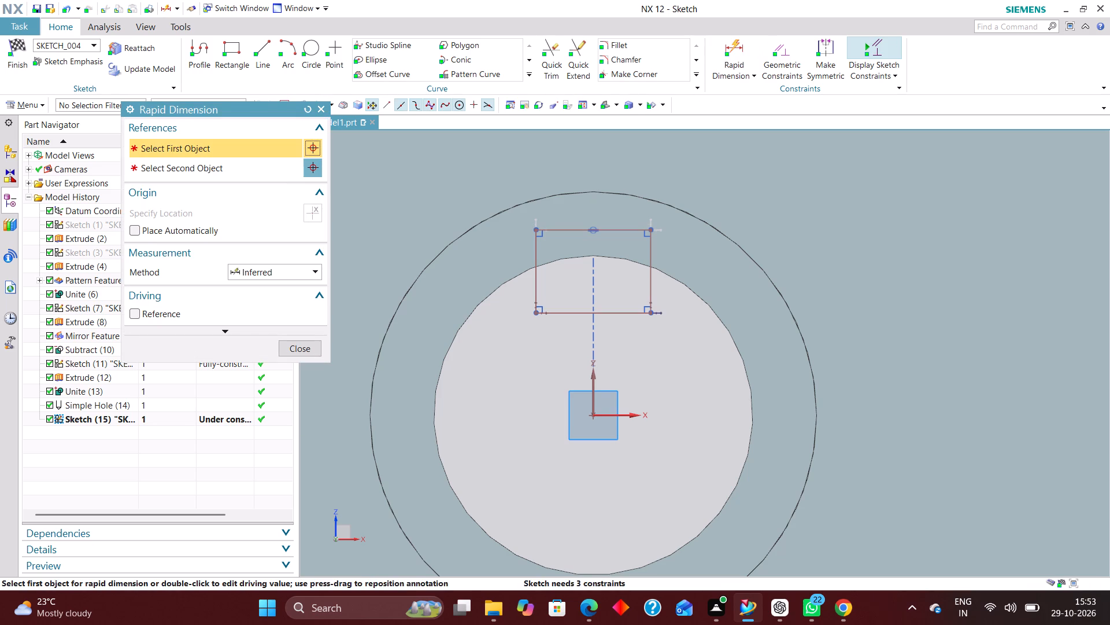
pyautogui.click(631, 415)
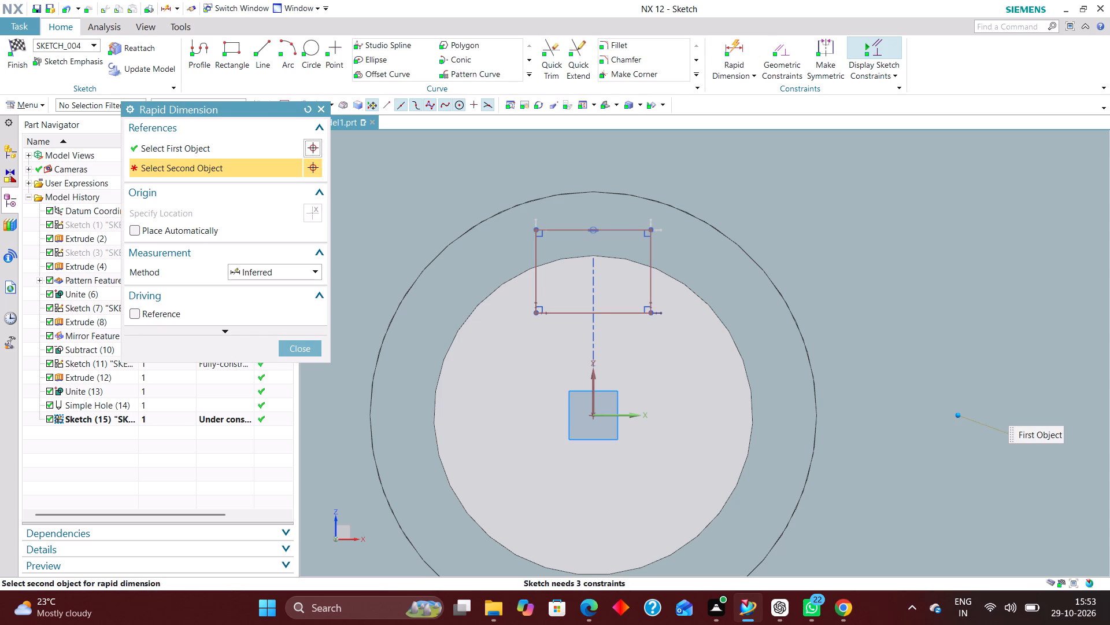
pyautogui.click(616, 231)
pyautogui.click(872, 322)
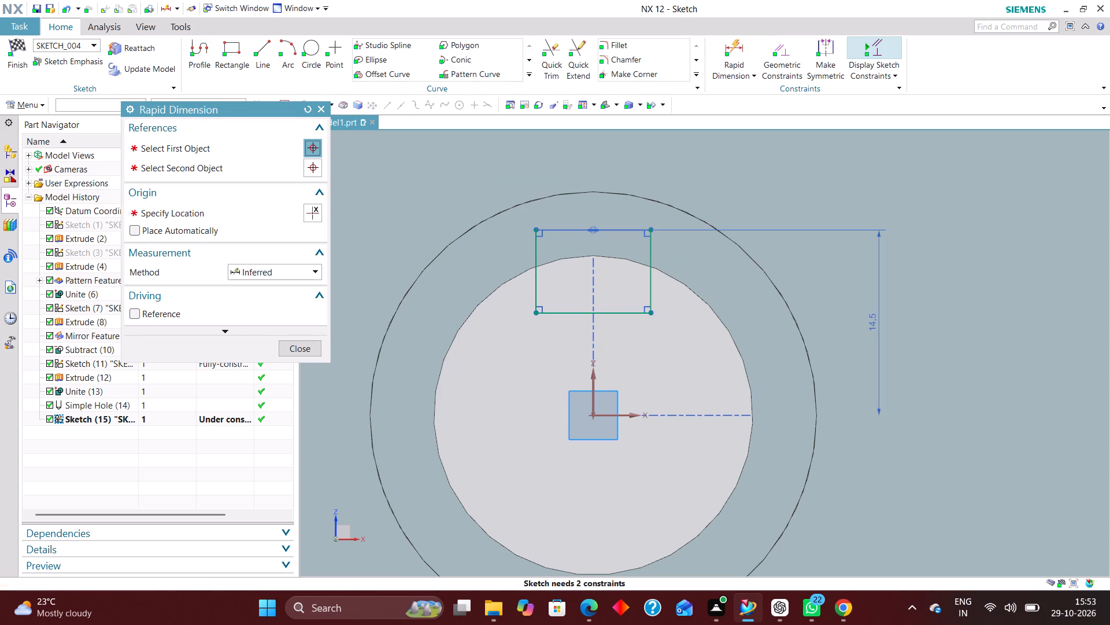
pyautogui.write('15.70')
pyautogui.press('Return')
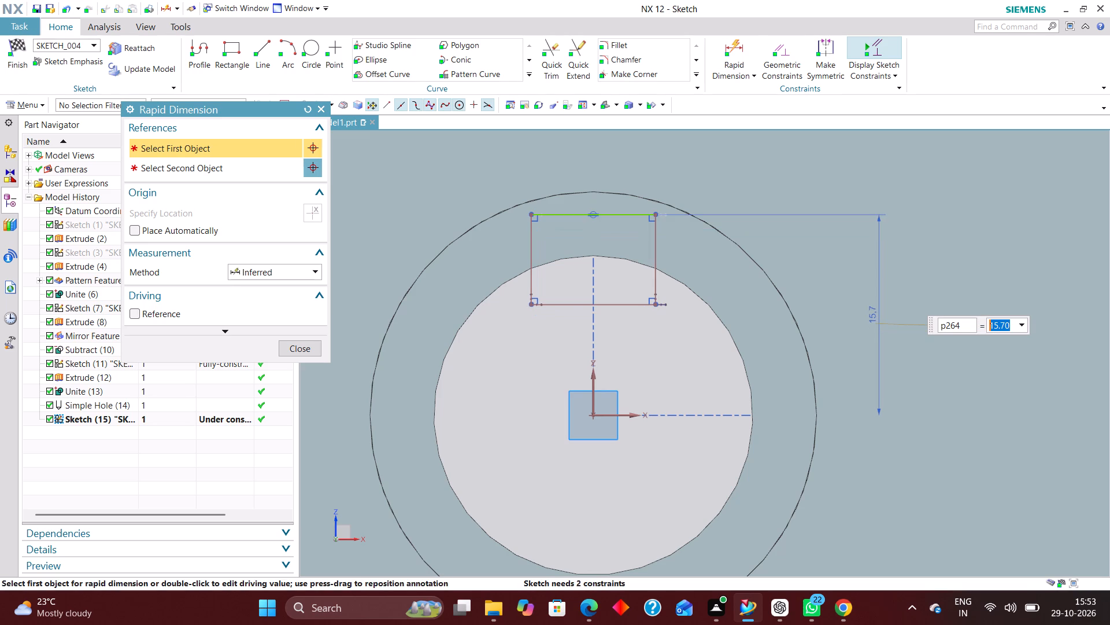
# Dimension the keyway rectangle's width and set it to 6 mm.
pyautogui.click(733, 43)
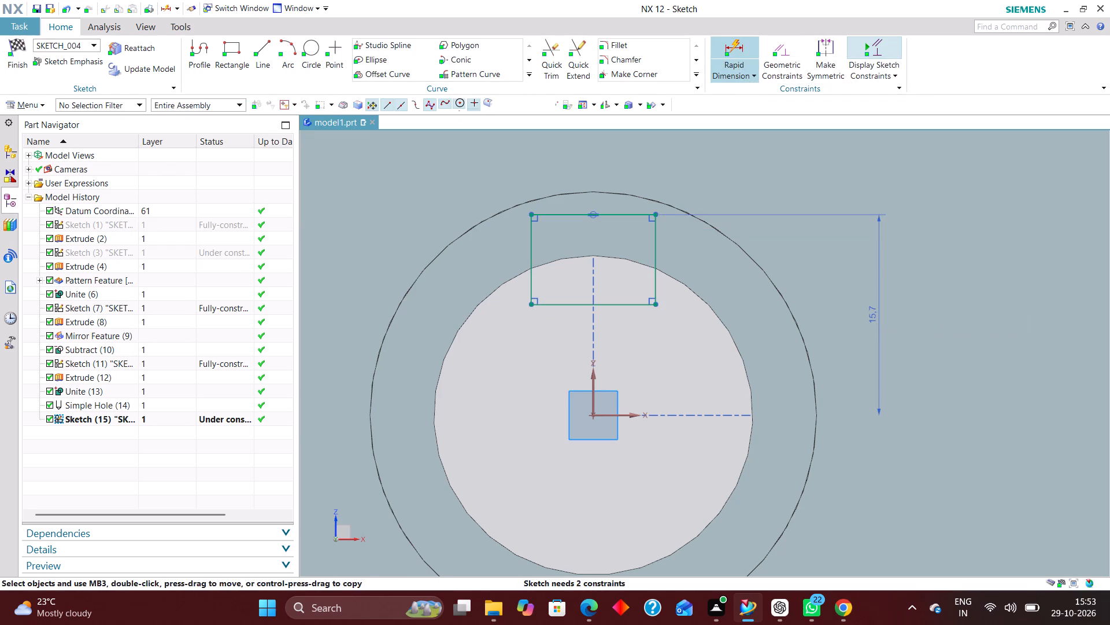
pyautogui.click(620, 305)
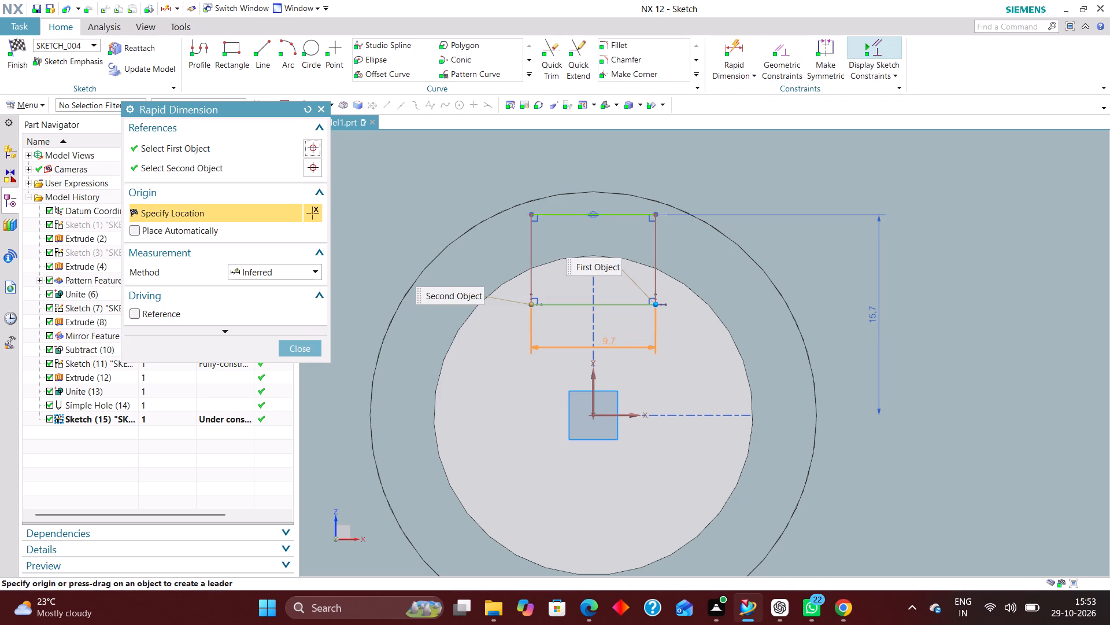
pyautogui.click(606, 342)
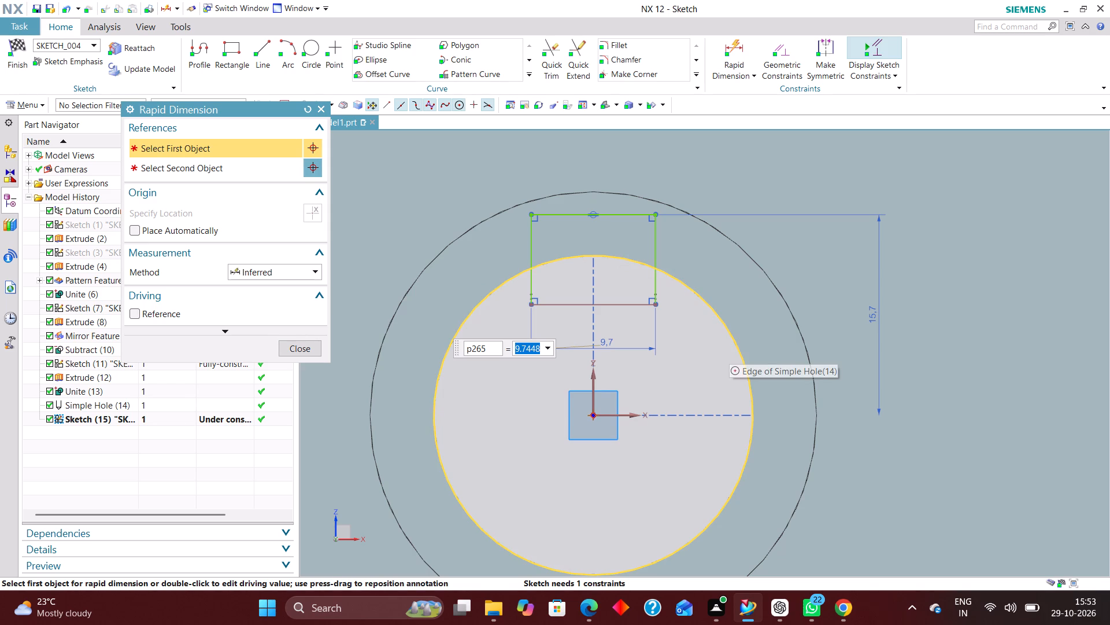
pyautogui.press('6')
pyautogui.press('Return')
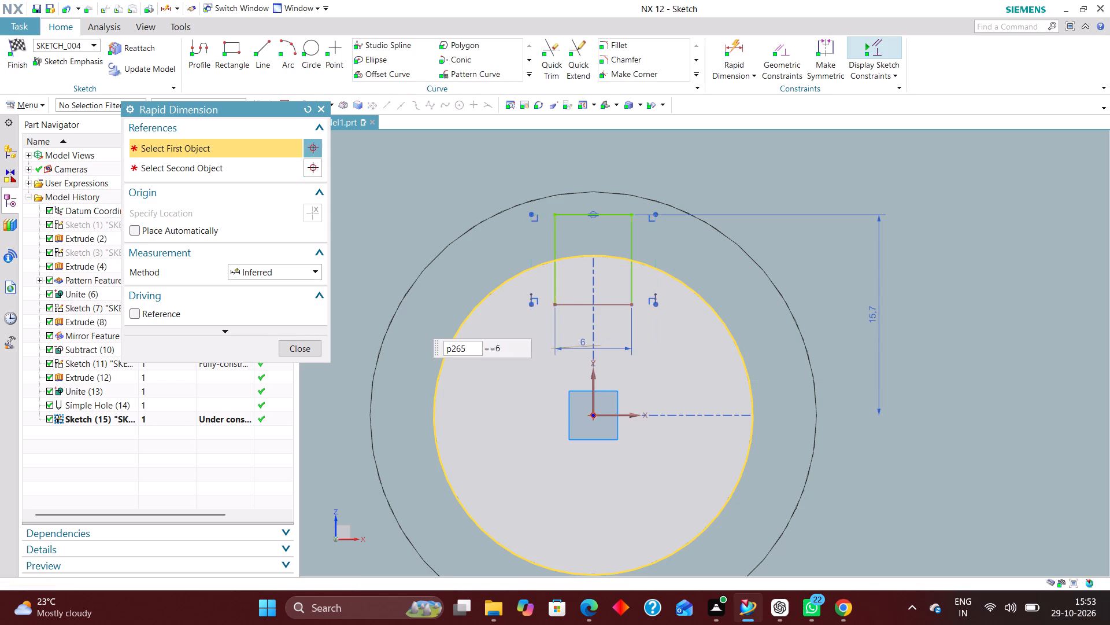
pyautogui.click(296, 349)
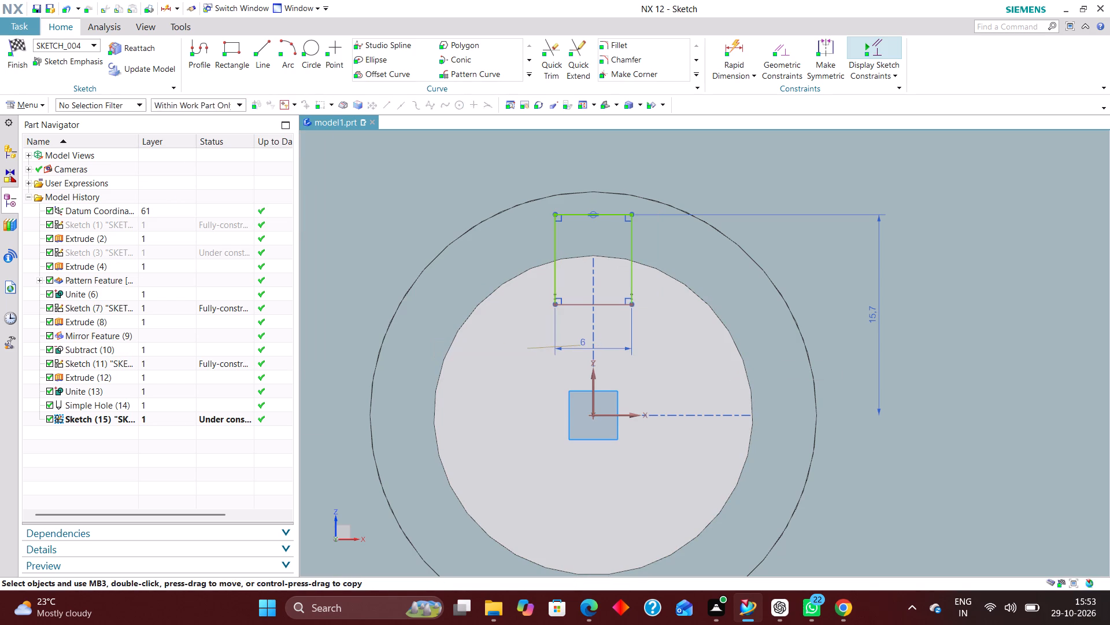
# Dimension the keyway rectangle's height along its vertical side, keeping its drawn size.
pyautogui.click(738, 41)
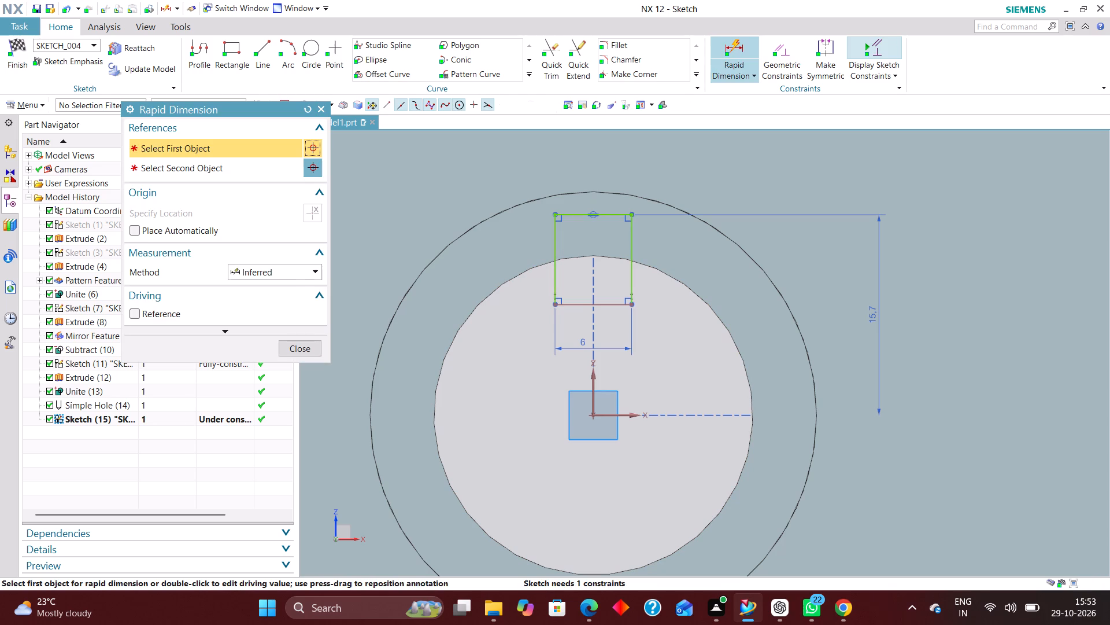
pyautogui.click(633, 277)
pyautogui.click(717, 270)
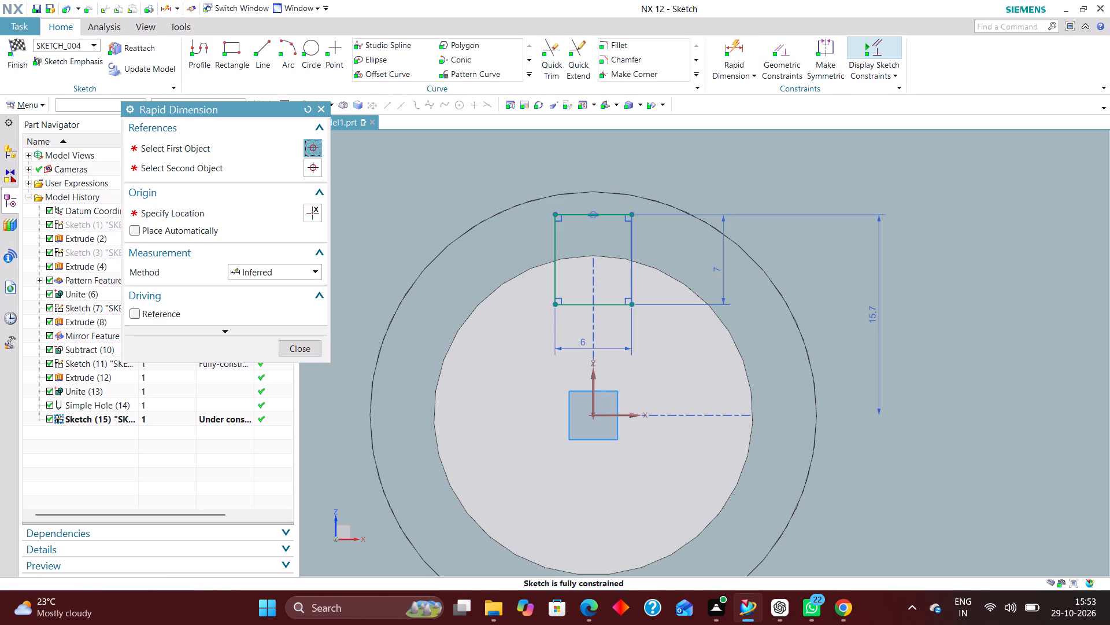
pyautogui.click(302, 347)
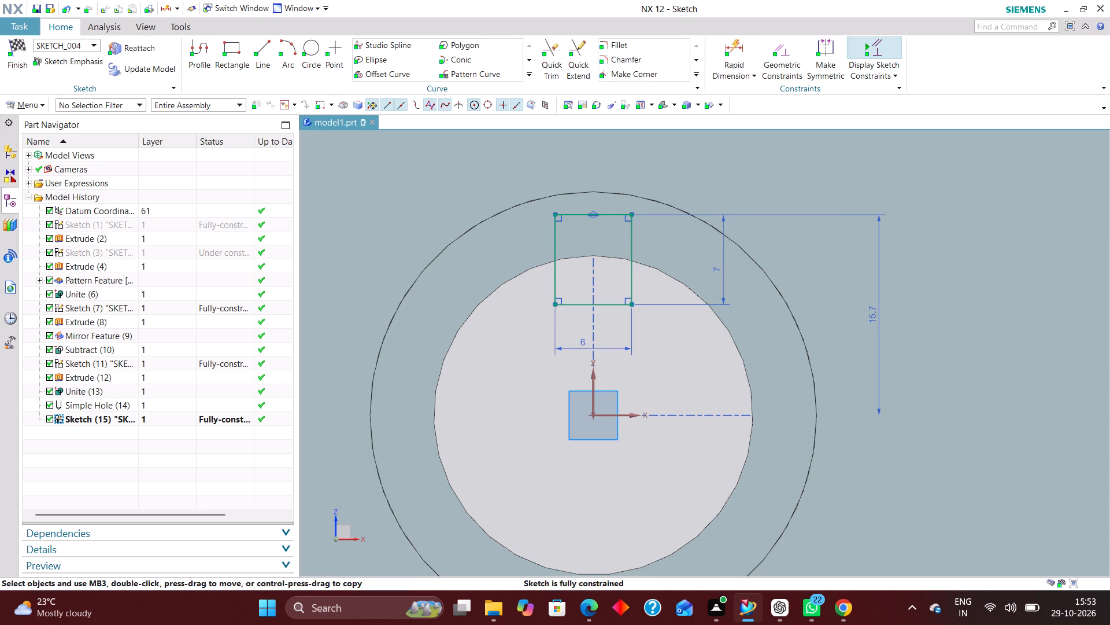
# Finish the keyway sketch and extrude its rectangle through the hub from -19.5 mm to 18.5 mm as a separate body.
pyautogui.click(16, 46)
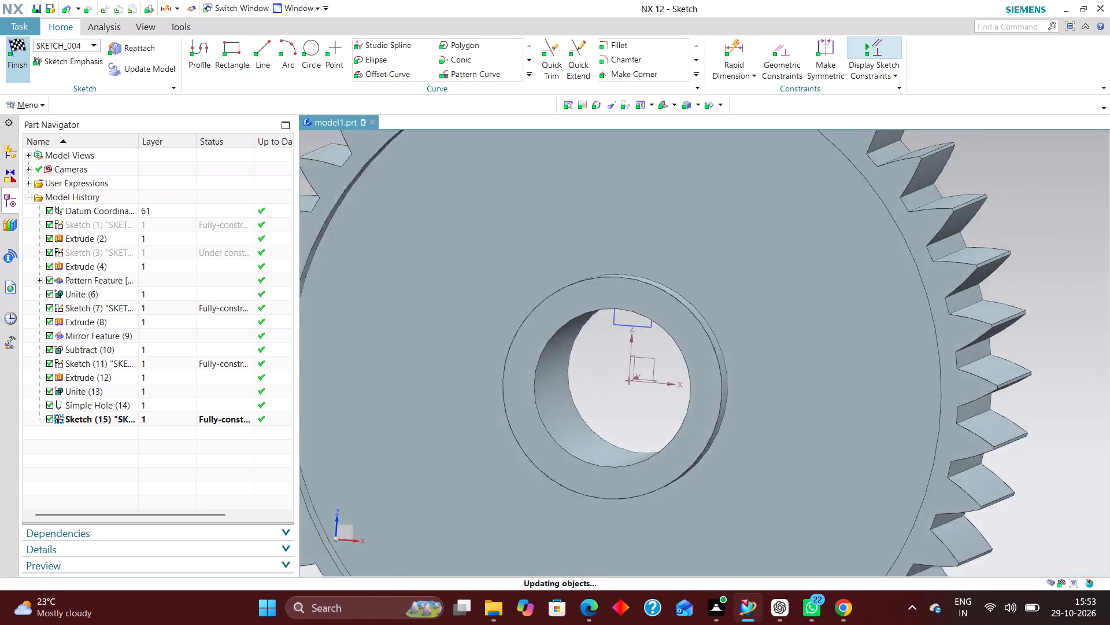
pyautogui.scroll(3, 668, 326)
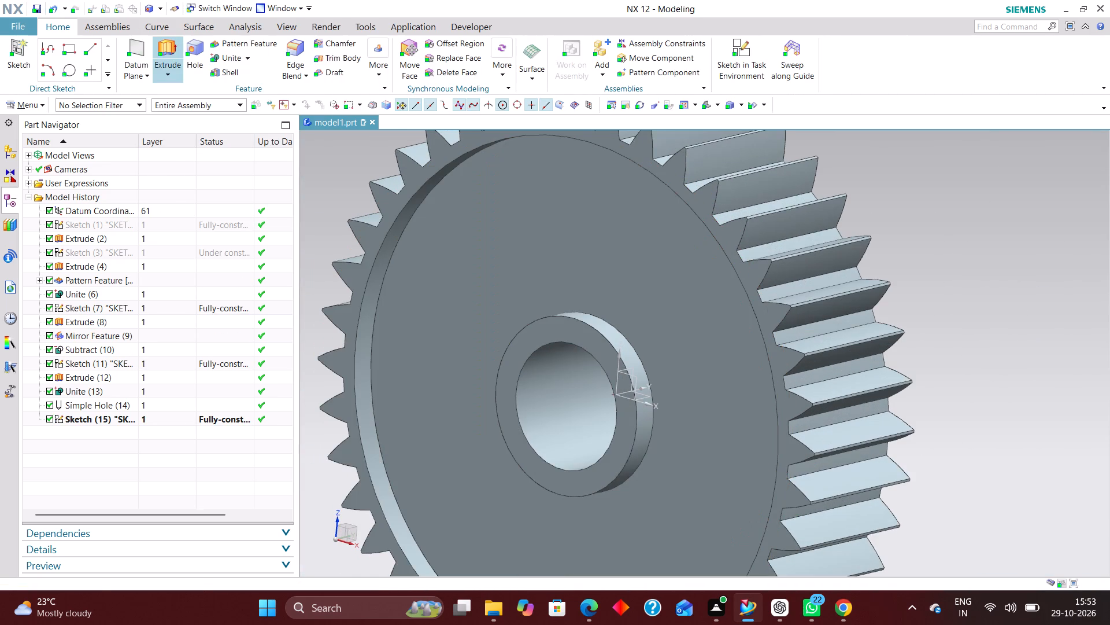
pyautogui.click(165, 51)
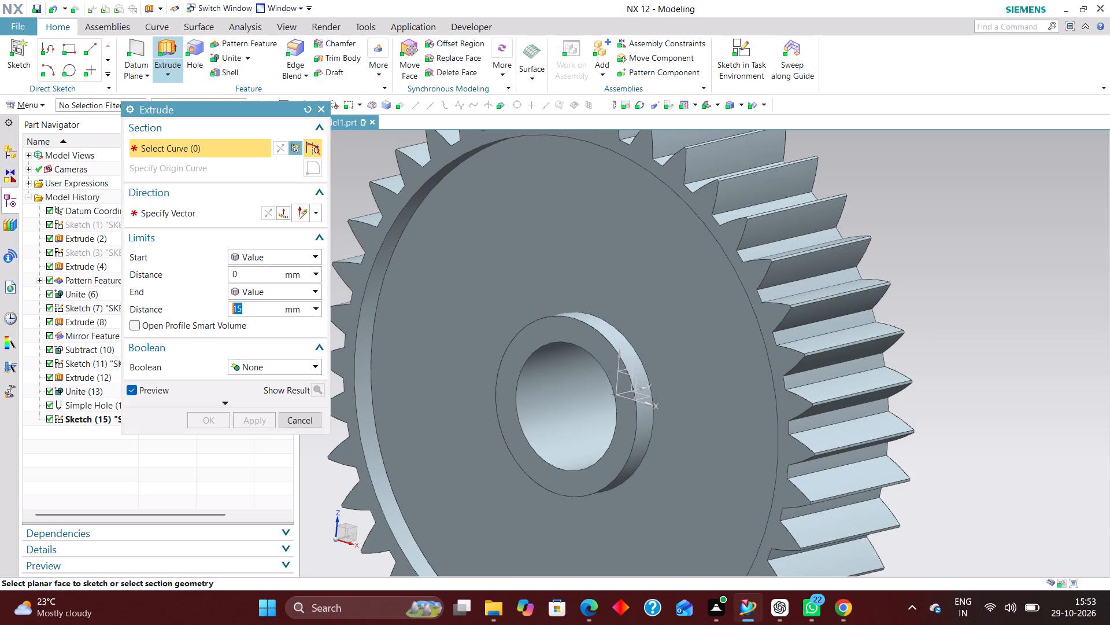
pyautogui.click(79, 420)
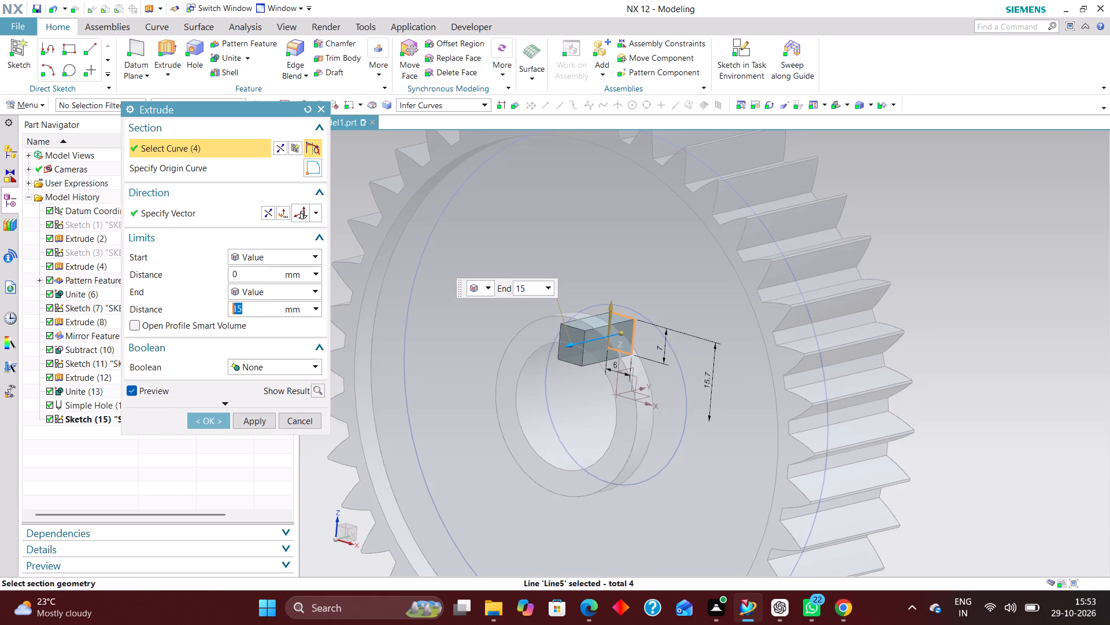
pyautogui.moveTo(604, 365); pyautogui.dragTo(568, 343, button='middle')
pyautogui.moveTo(933, 312); pyautogui.dragTo(767, 306, button='right')
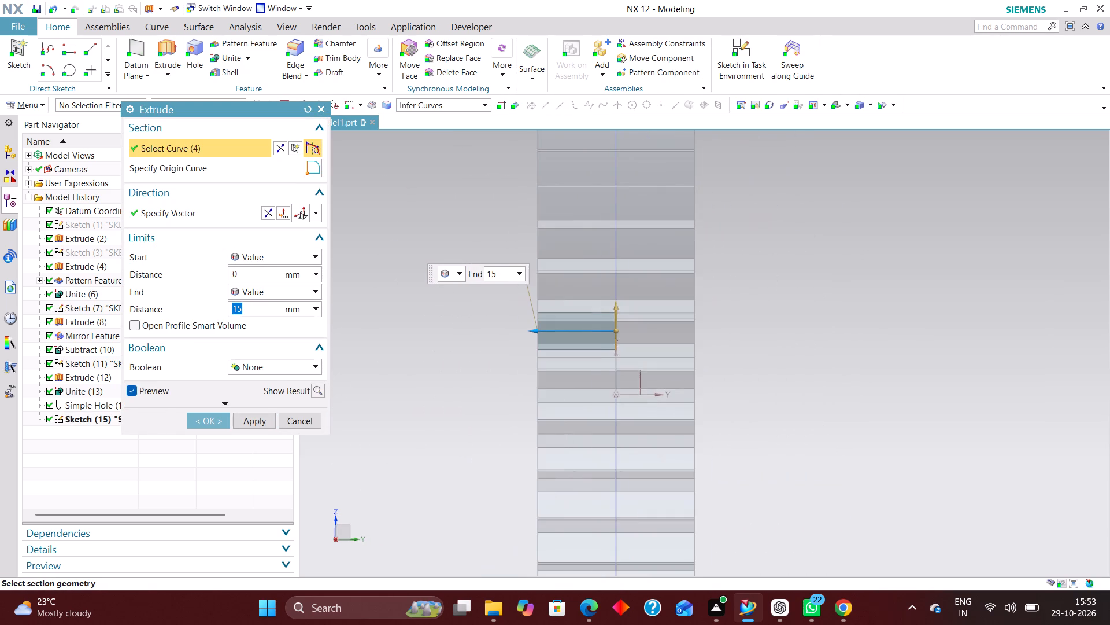
pyautogui.scroll(2, 609, 338)
pyautogui.moveTo(621, 329); pyautogui.dragTo(727, 333)
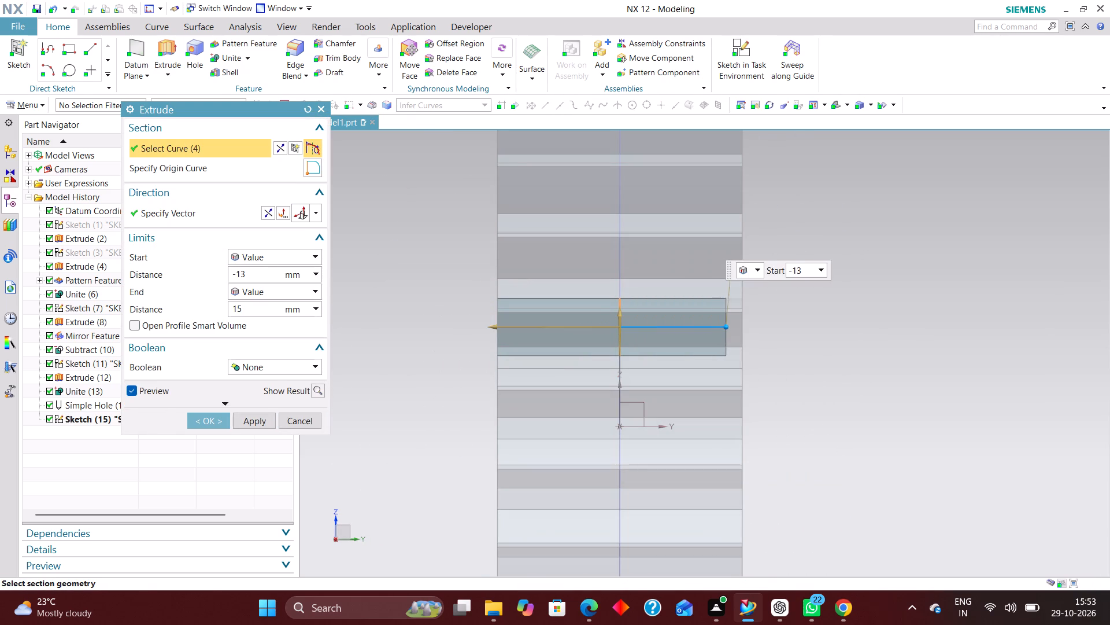
pyautogui.moveTo(727, 333); pyautogui.dragTo(781, 330)
pyautogui.moveTo(498, 328); pyautogui.dragTo(477, 328)
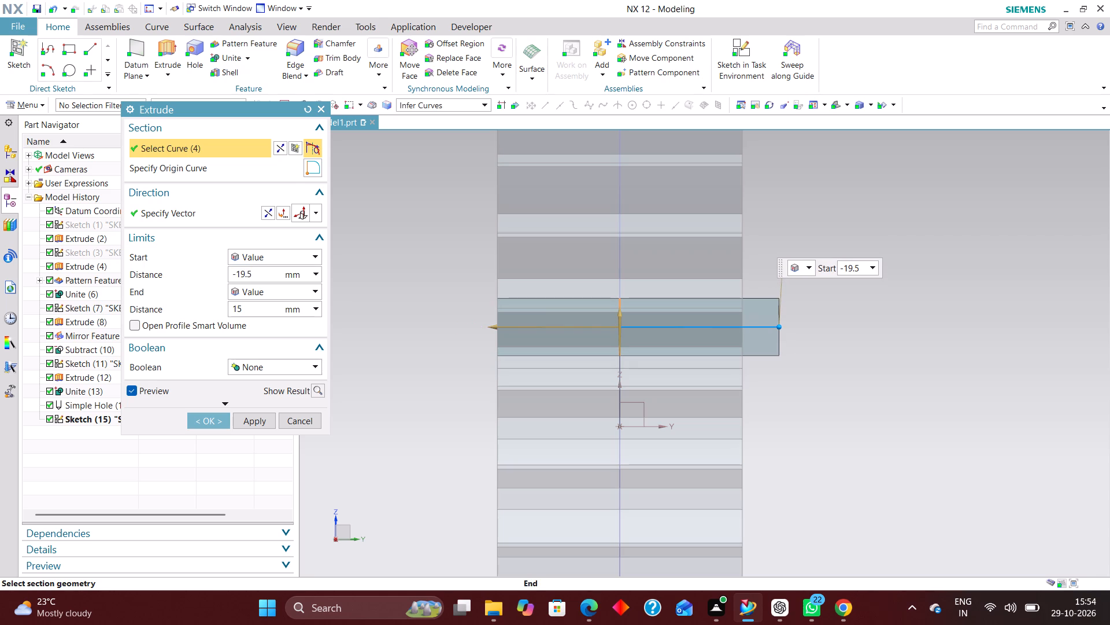
pyautogui.moveTo(477, 328); pyautogui.dragTo(468, 327)
pyautogui.click(203, 420)
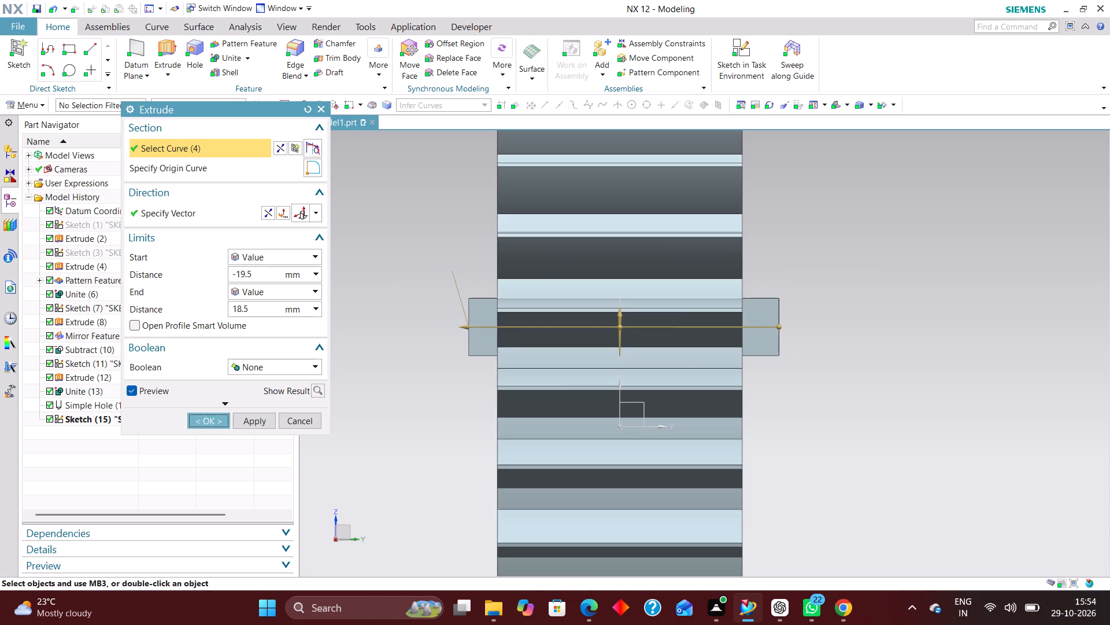
# Subtract the extruded keyway block from the gear body.
pyautogui.moveTo(408, 406); pyautogui.dragTo(453, 419, button='middle')
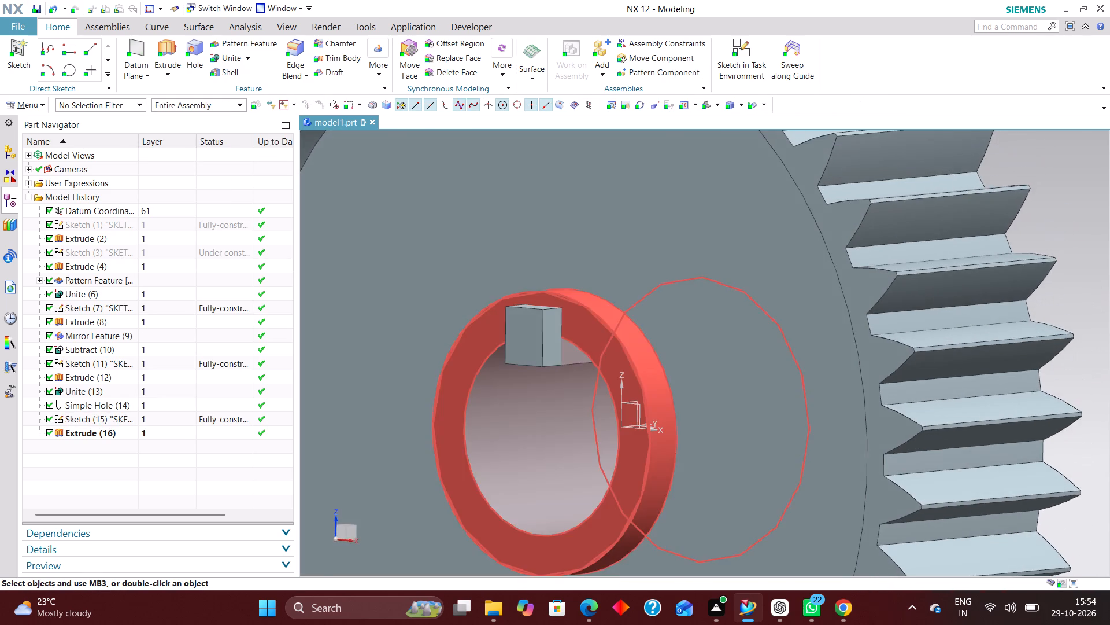
pyautogui.scroll(-2, 460, 339)
pyautogui.click(251, 59)
pyautogui.click(256, 88)
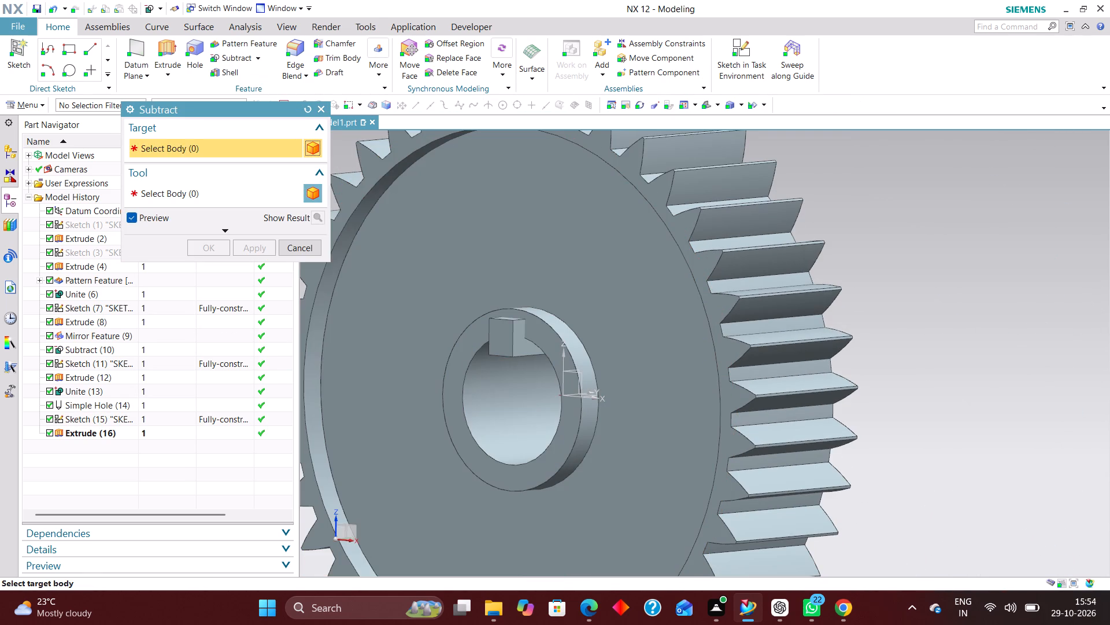
pyautogui.click(674, 255)
pyautogui.click(510, 322)
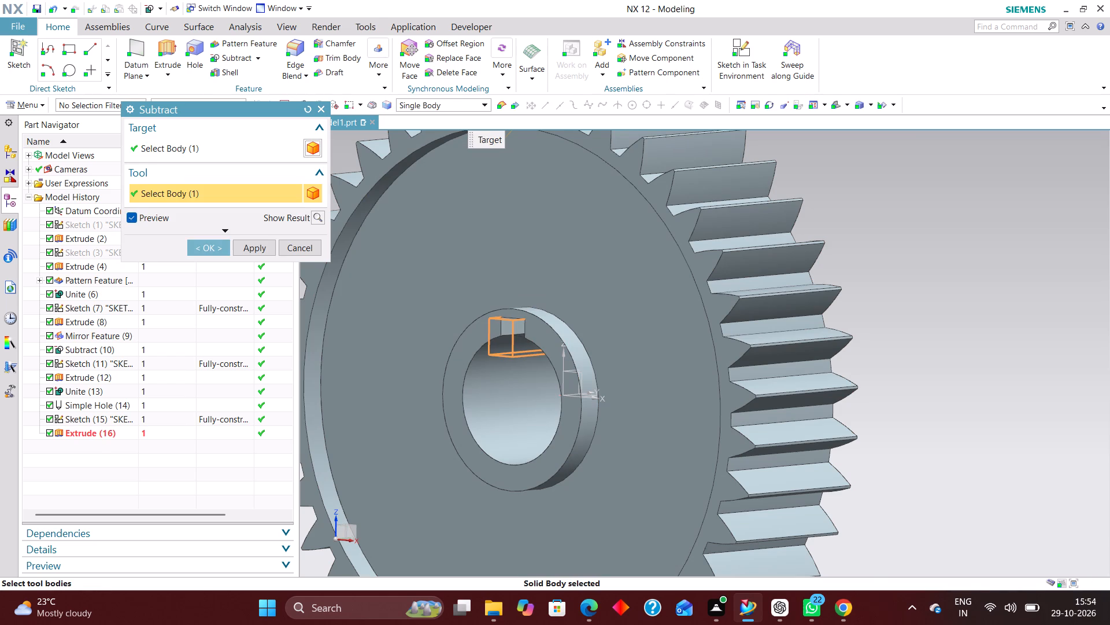
pyautogui.click(205, 249)
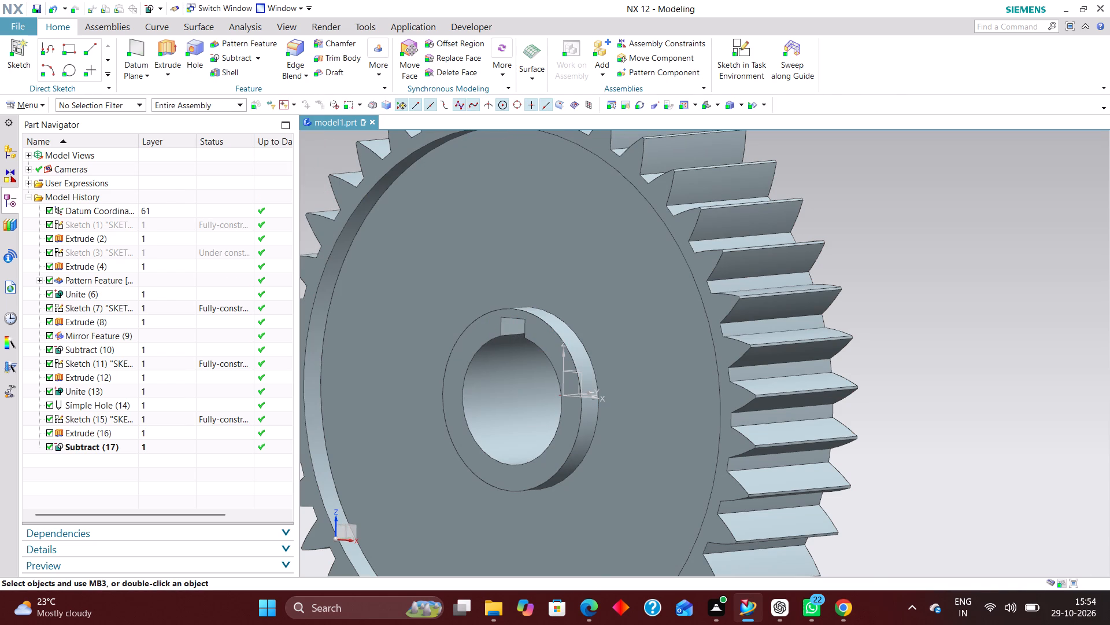
# Open the keyway extrude for editing with rollback and enter its section sketch.
pyautogui.click(707, 107)
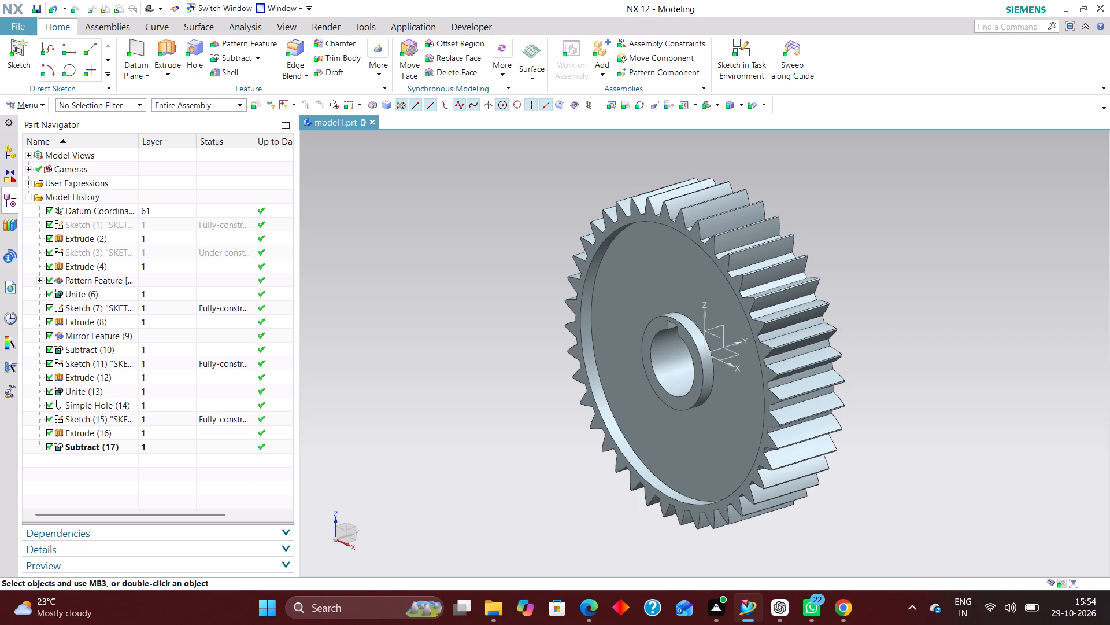
pyautogui.click(165, 430)
pyautogui.rightClick(169, 426)
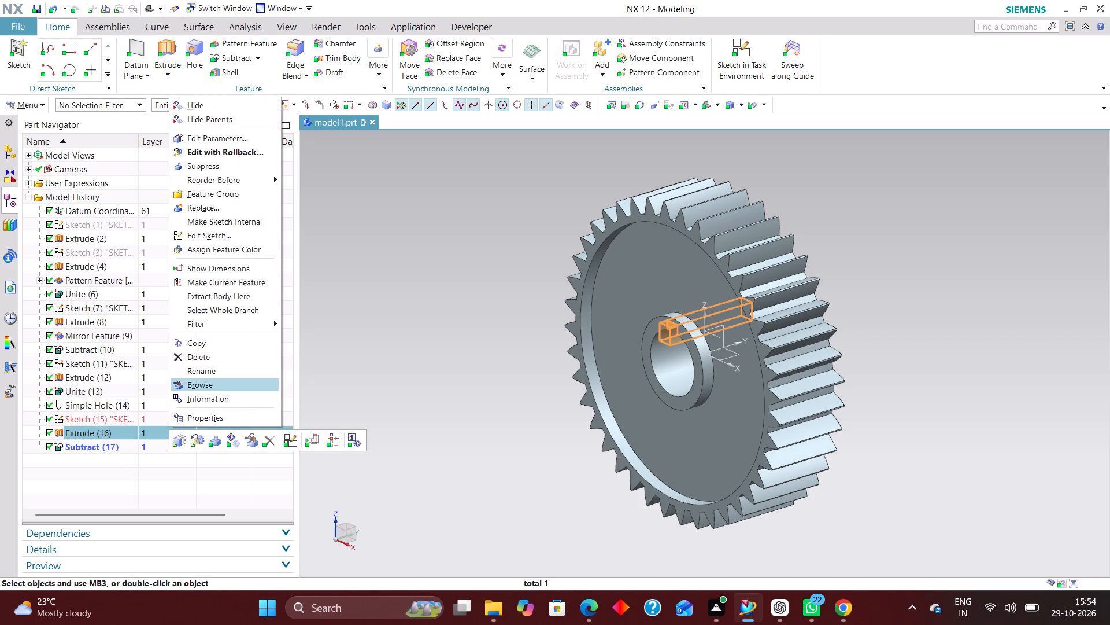
pyautogui.click(245, 151)
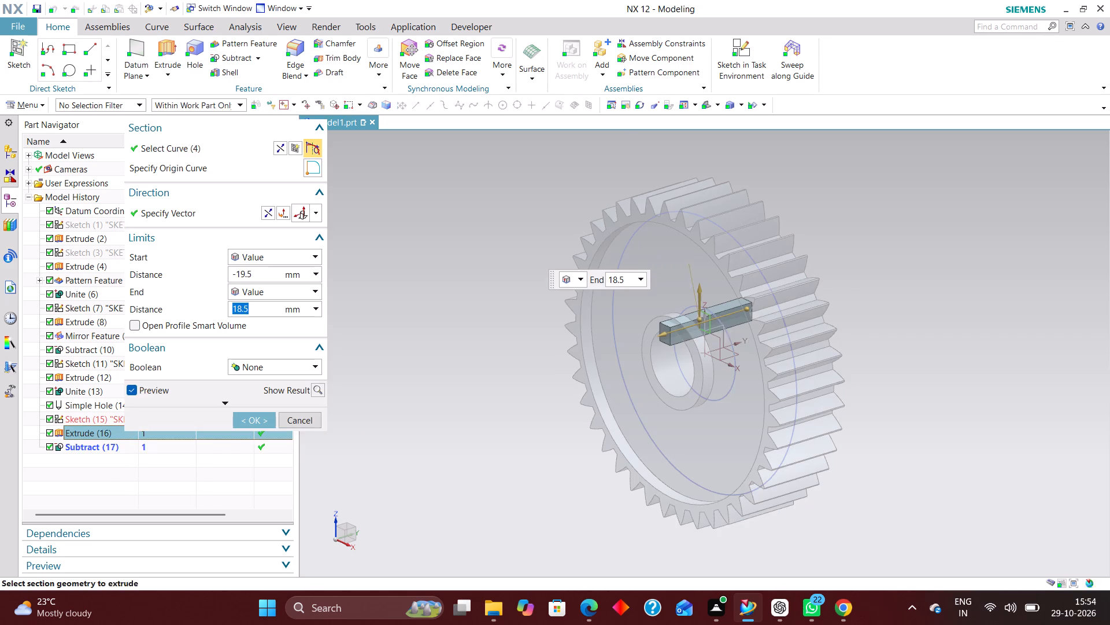
pyautogui.click(297, 150)
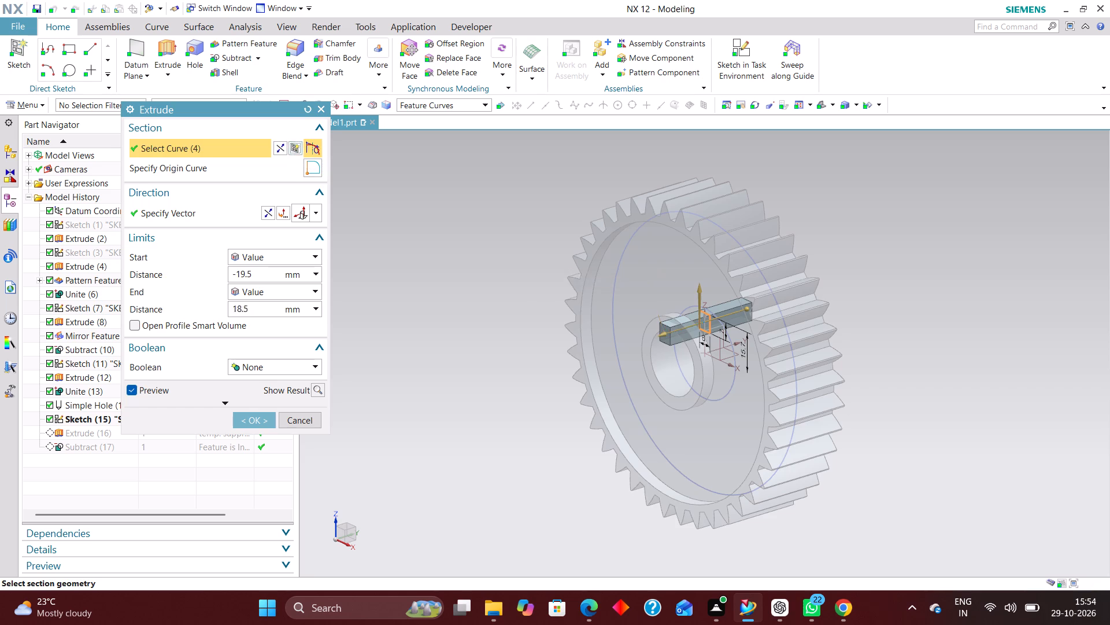
# Delete the existing keyway rectangle above the sketch origin together with its dimensions.
pyautogui.scroll(-5, 600, 230)
pyautogui.scroll(2, 579, 297)
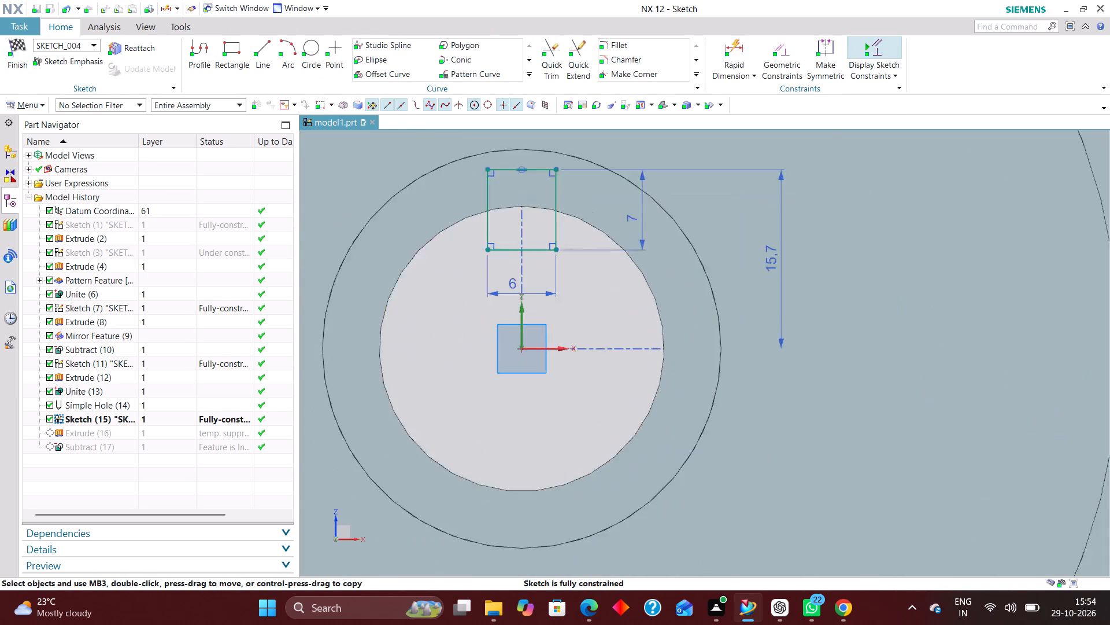
pyautogui.scroll(2, 579, 297)
pyautogui.scroll(-4, 585, 288)
pyautogui.scroll(4, 580, 293)
pyautogui.scroll(-3, 569, 264)
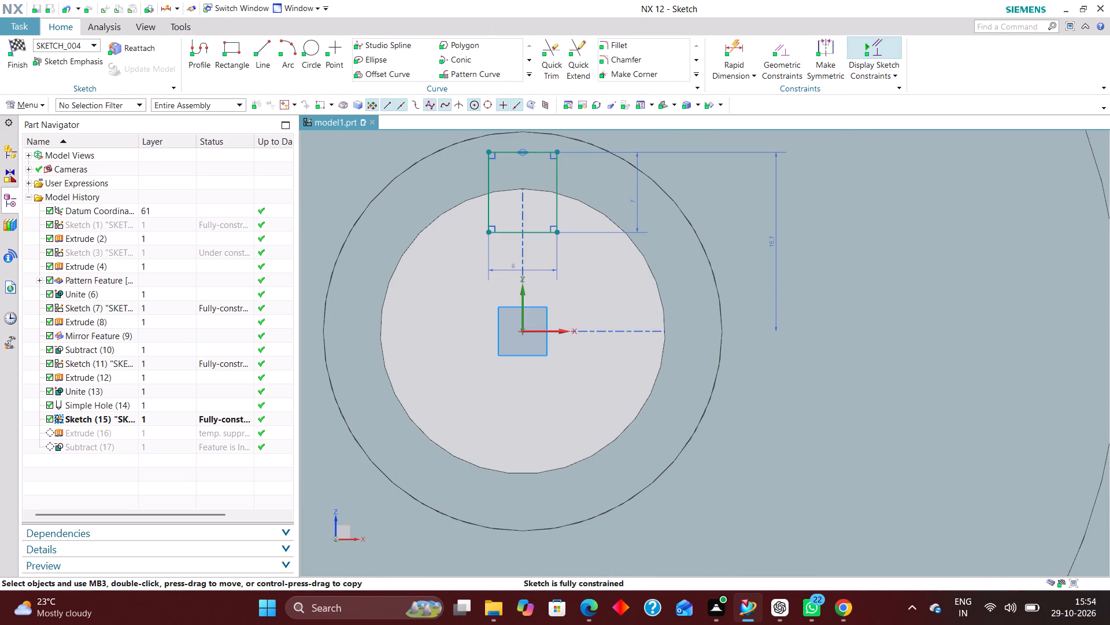
pyautogui.moveTo(779, 250); pyautogui.dragTo(692, 245, button='right')
pyautogui.moveTo(640, 205); pyautogui.dragTo(578, 203, button='right')
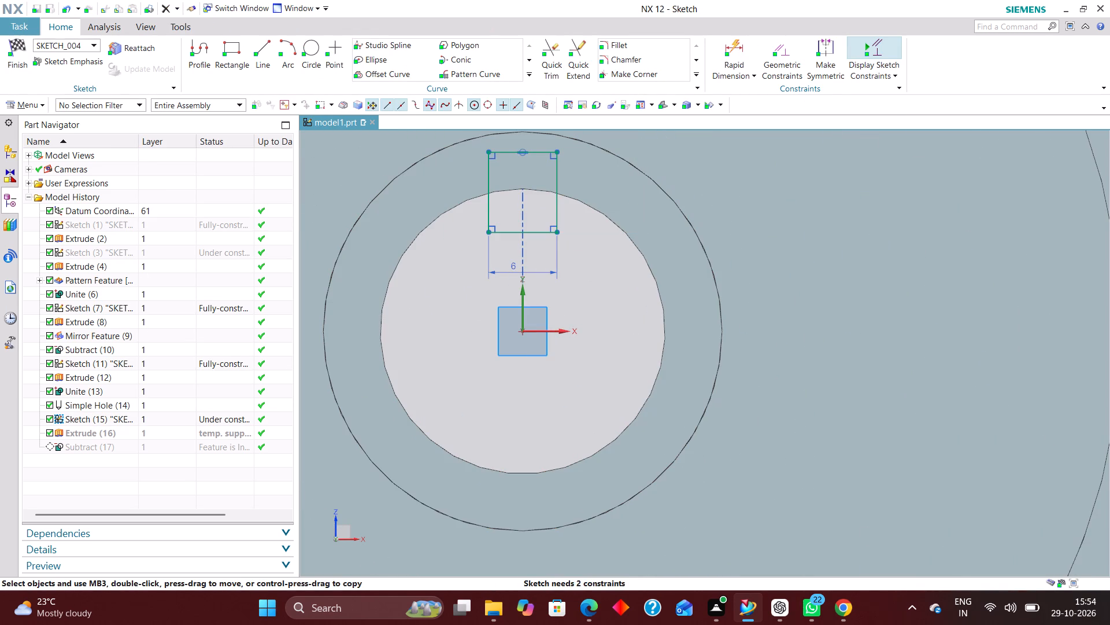
pyautogui.moveTo(557, 215); pyautogui.dragTo(395, 199, button='right')
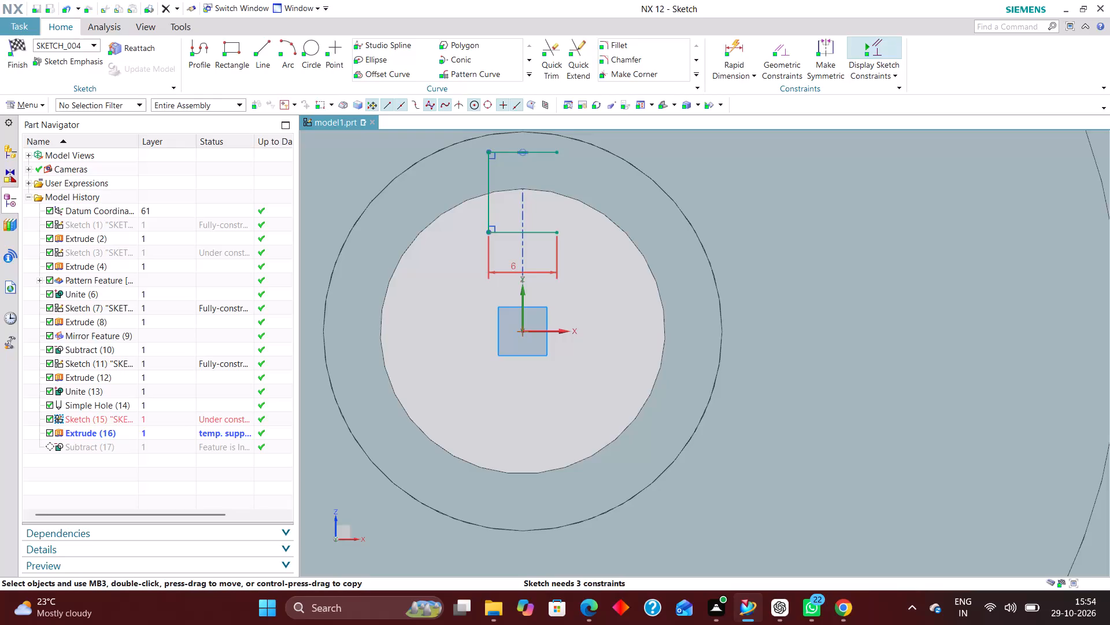
pyautogui.moveTo(541, 268); pyautogui.dragTo(512, 272, button='right')
pyautogui.moveTo(553, 231); pyautogui.dragTo(493, 232, button='right')
pyautogui.moveTo(486, 215); pyautogui.dragTo(467, 223, button='right')
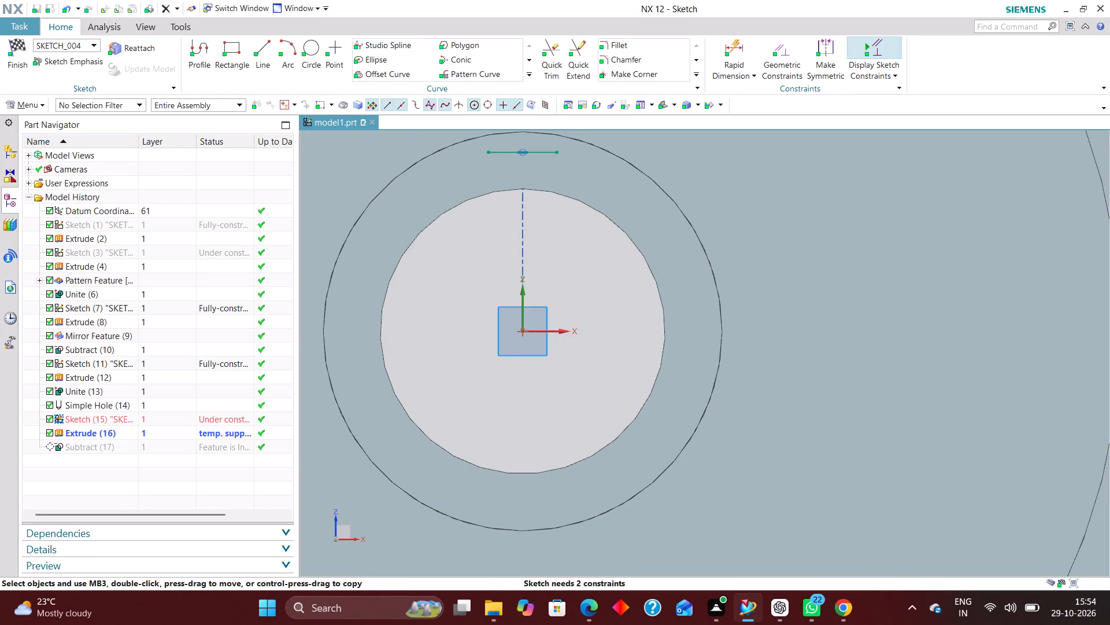
pyautogui.moveTo(553, 153); pyautogui.dragTo(459, 153, button='right')
# Draw a new keyway rectangle about 7 mm wide and 6 mm high across the bore edge on the +X side.
pyautogui.click(233, 46)
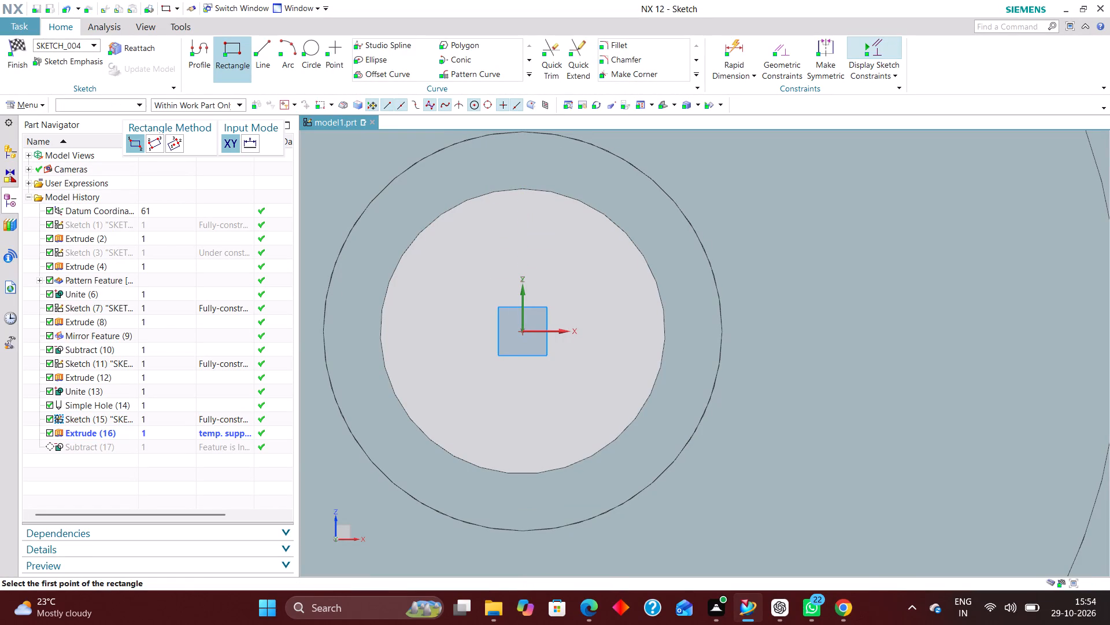
pyautogui.click(605, 303)
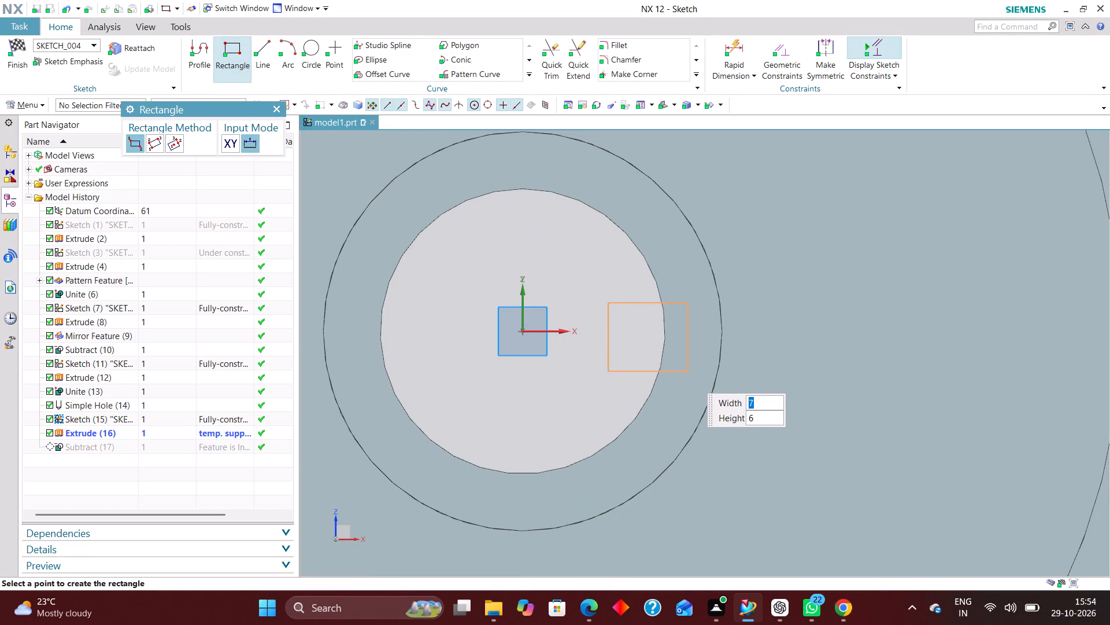
pyautogui.click(688, 374)
# Constrain the midpoint of the rectangle's inner vertical edge to the sketch's horizontal axis.
pyautogui.click(780, 54)
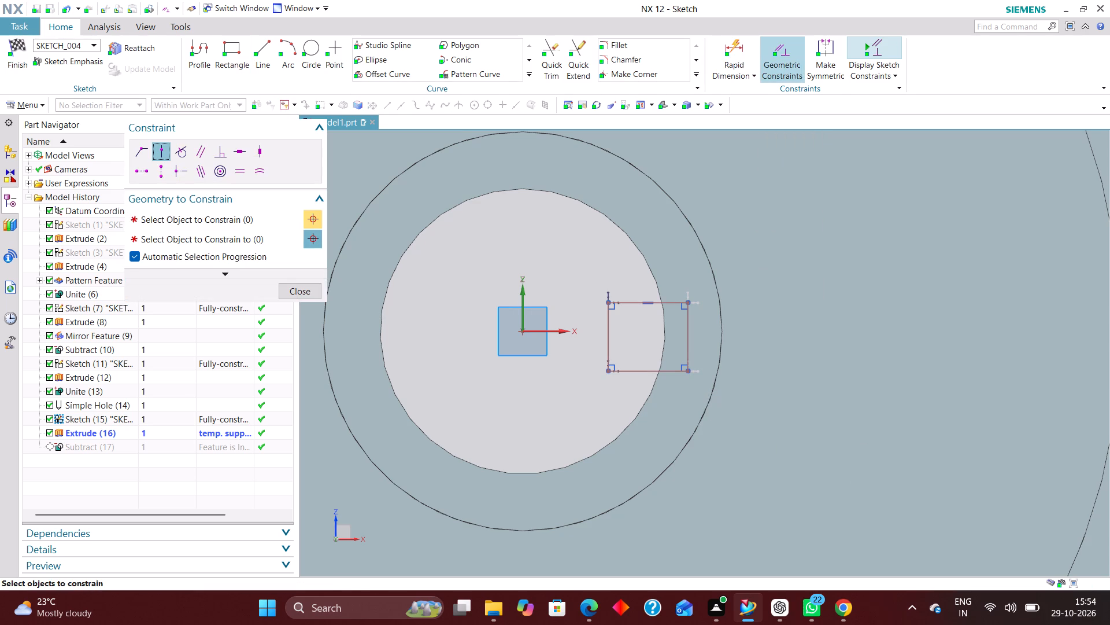
pyautogui.click(609, 334)
pyautogui.click(552, 329)
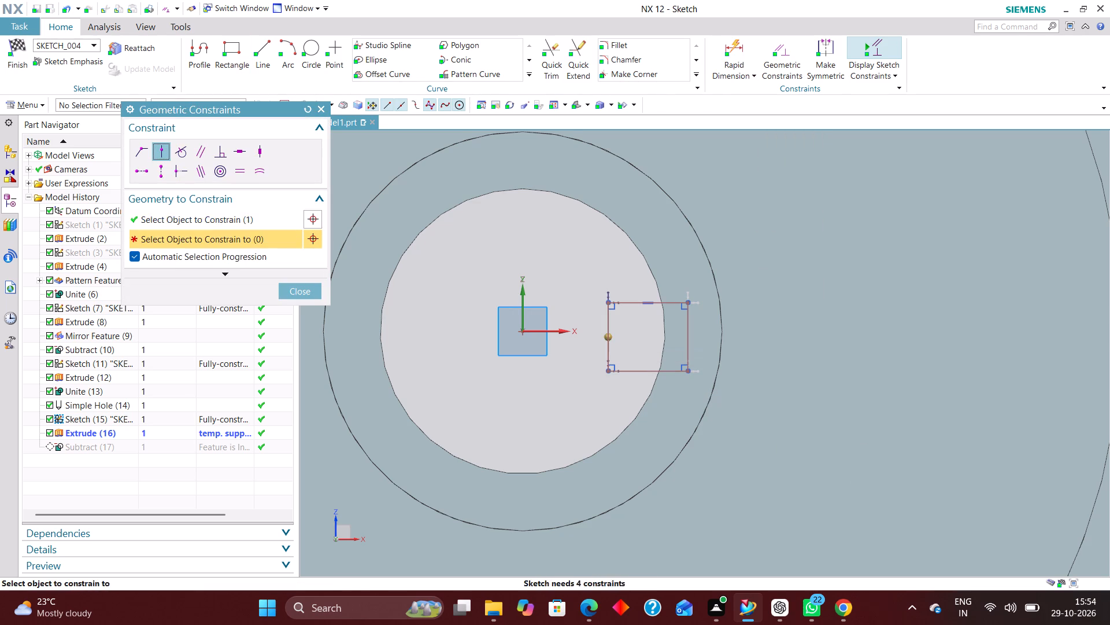
# Dimension the rectangle's outer vertical edge at 15.70 mm from the sketch's vertical axis.
pyautogui.click(730, 52)
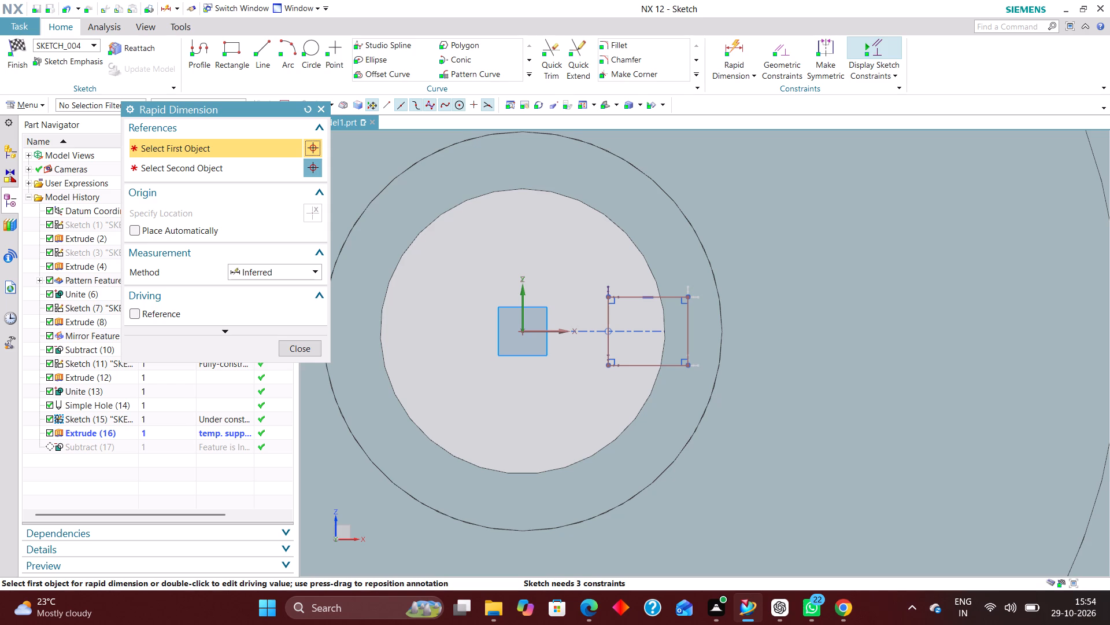
pyautogui.click(523, 301)
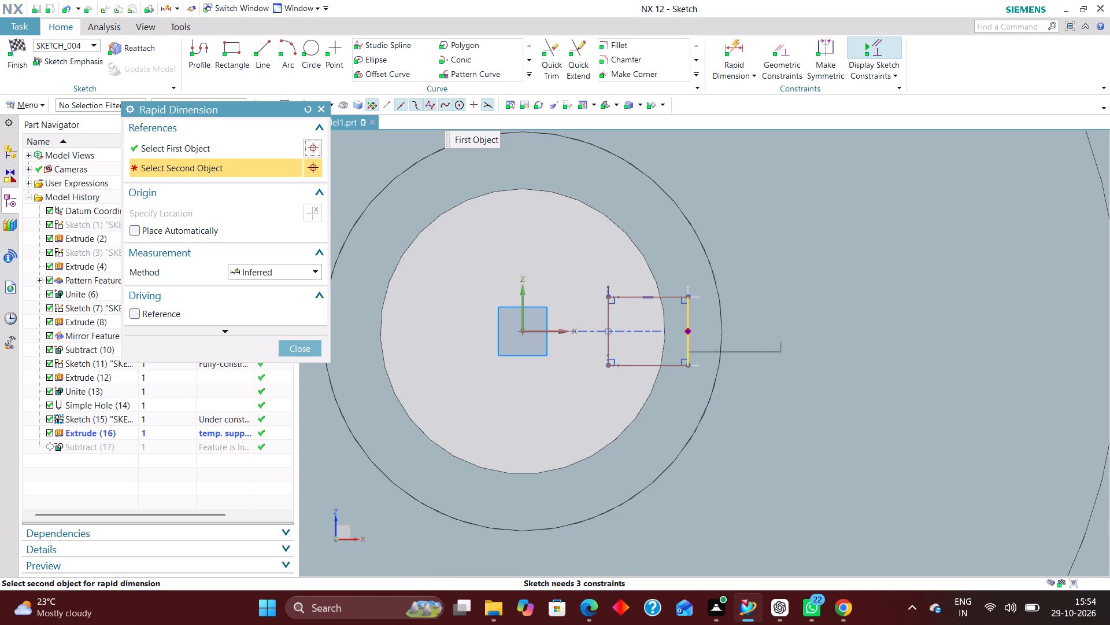
pyautogui.click(686, 325)
pyautogui.click(608, 410)
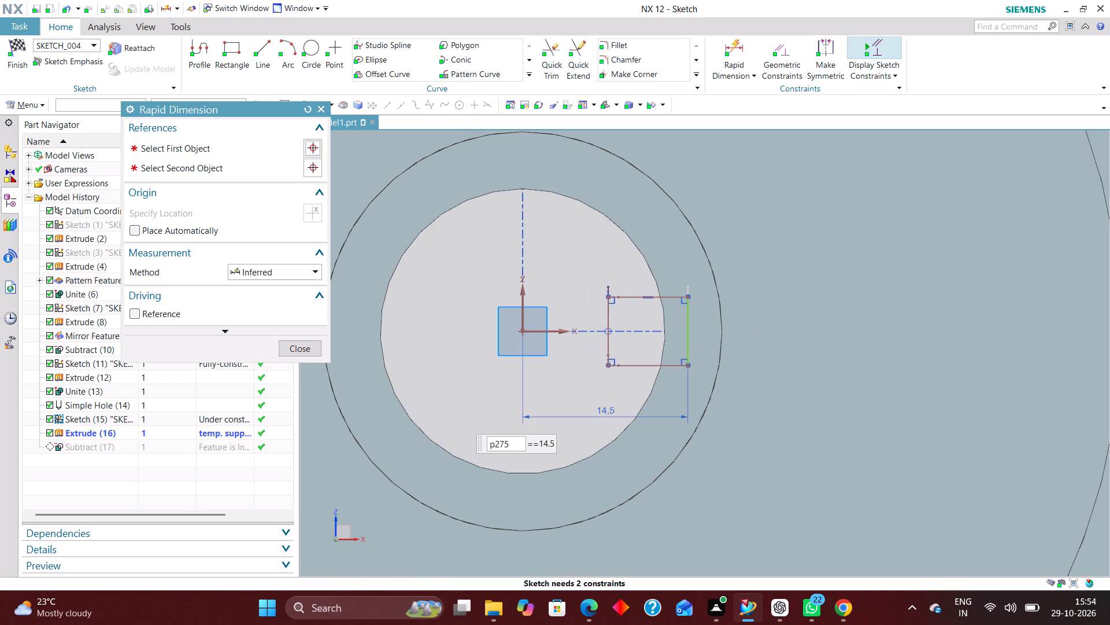
pyautogui.write('15.')
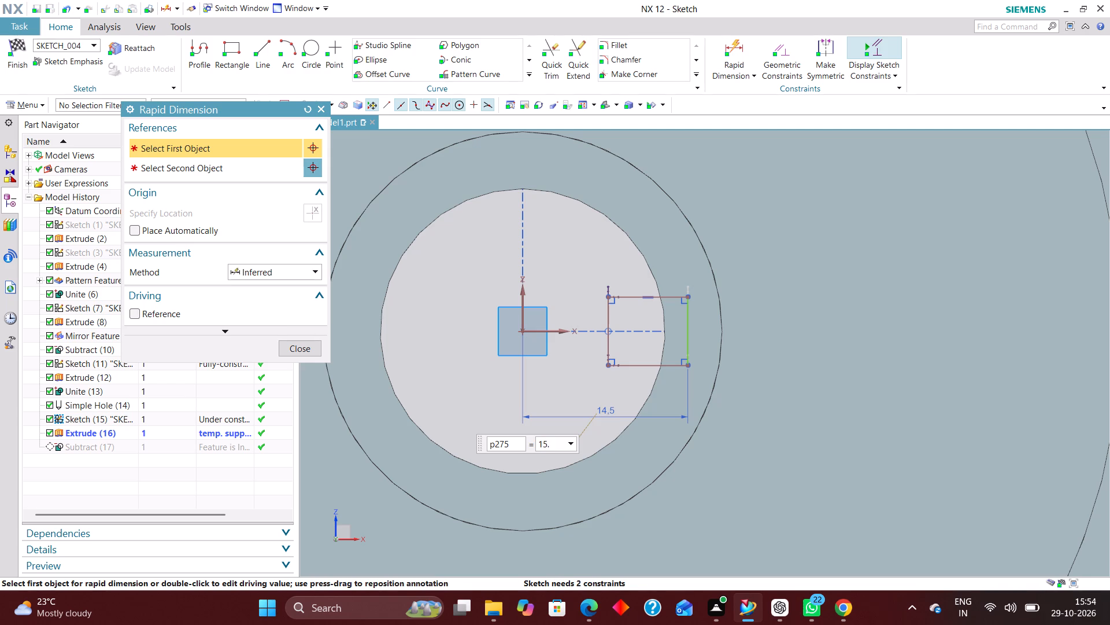
pyautogui.write('70')
pyautogui.press('Return')
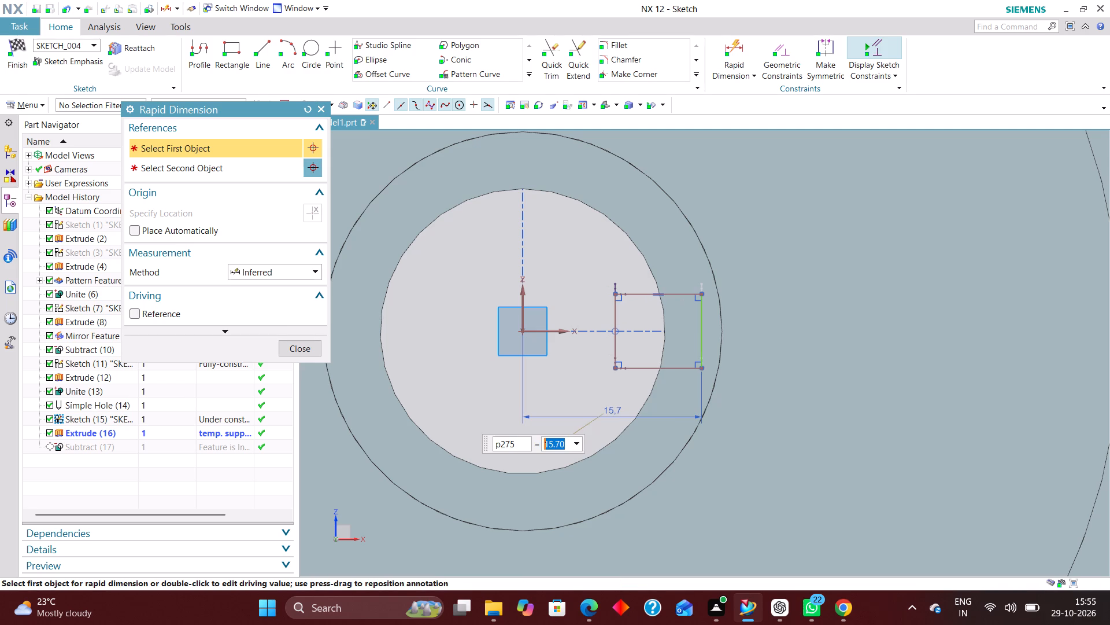
# Dimension the keyway rectangle's height along its outer vertical edge and set it to 6 mm.
pyautogui.click(699, 347)
pyautogui.click(752, 329)
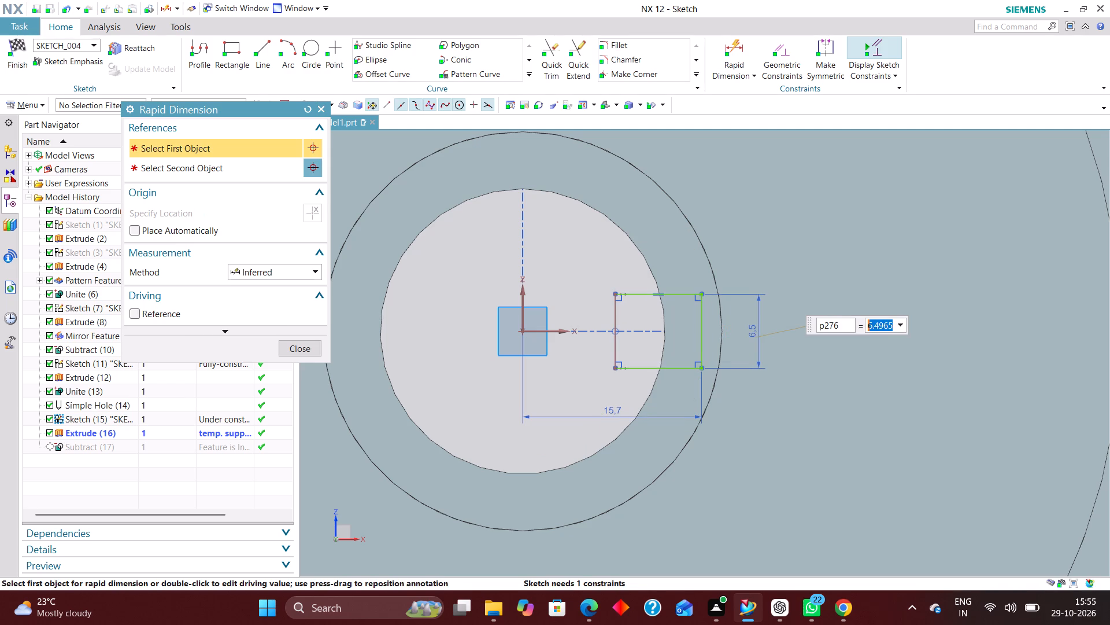
pyautogui.press('6')
pyautogui.press('Return')
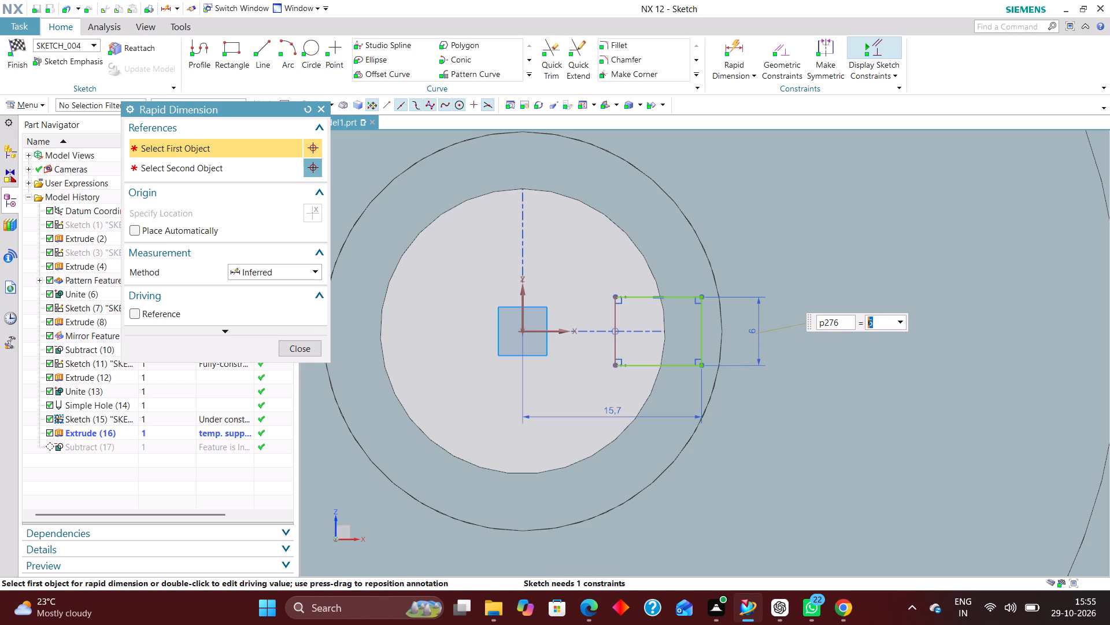
# Dimension the keyway rectangle's horizontal length along its upper edge, keeping its current size.
pyautogui.click(683, 296)
pyautogui.click(669, 266)
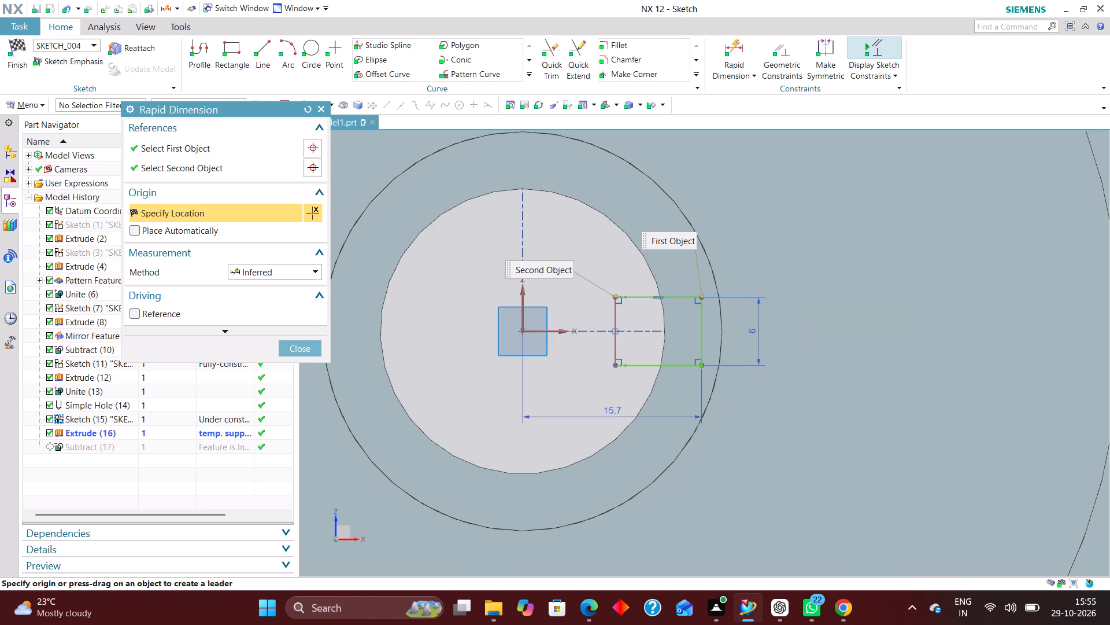
pyautogui.click(297, 345)
# Finish the keyway sketch and accept the edited keyway extrusion without mapping the original section's curves.
pyautogui.click(12, 42)
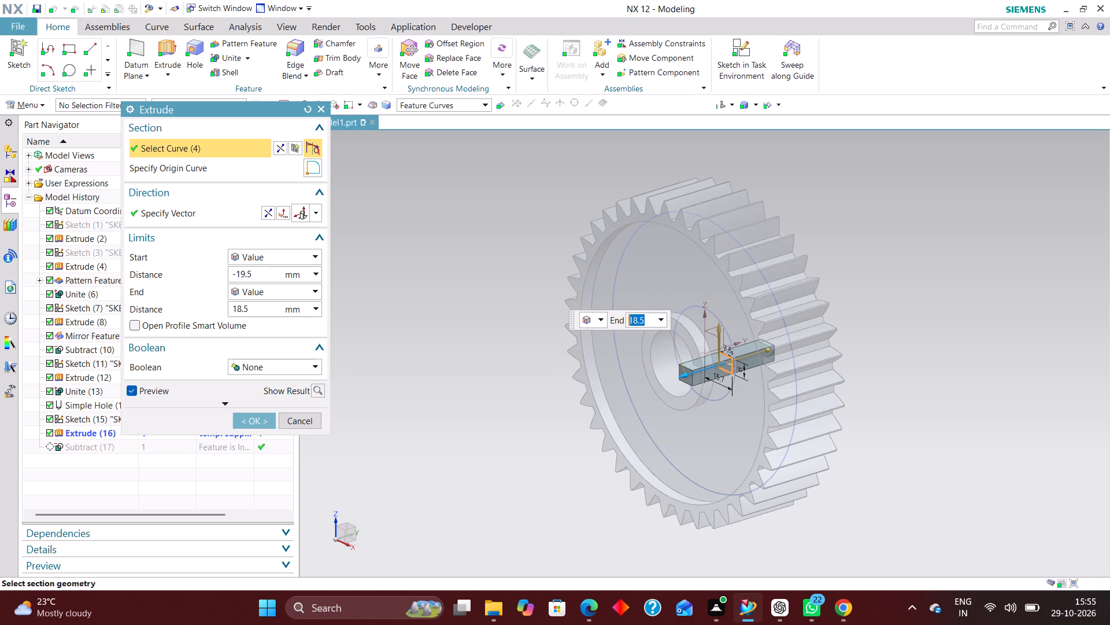
pyautogui.click(255, 427)
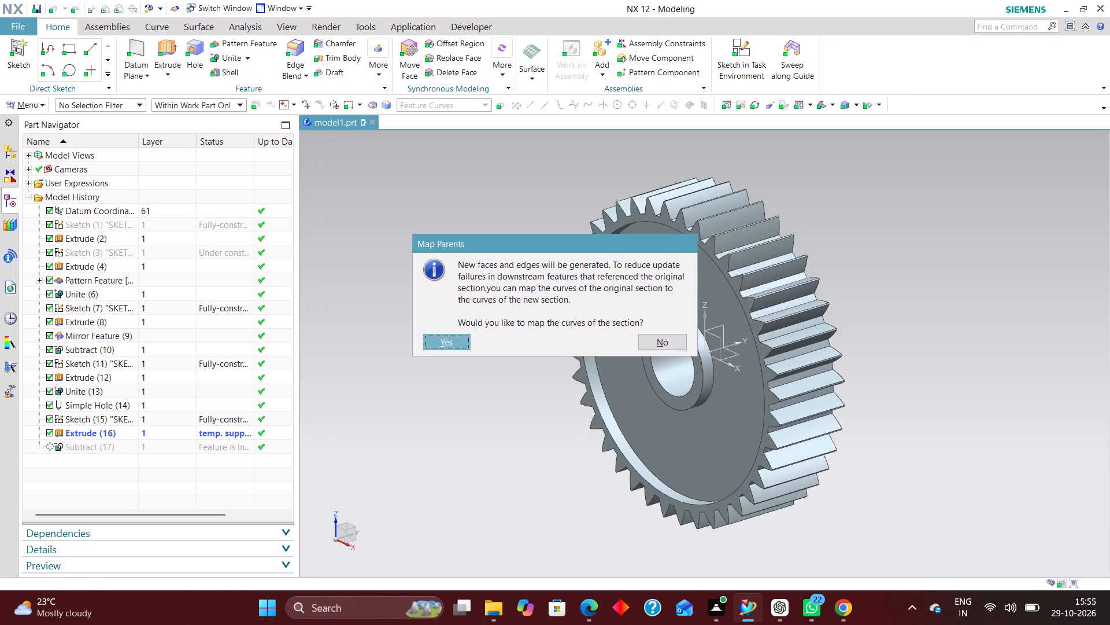
pyautogui.click(661, 344)
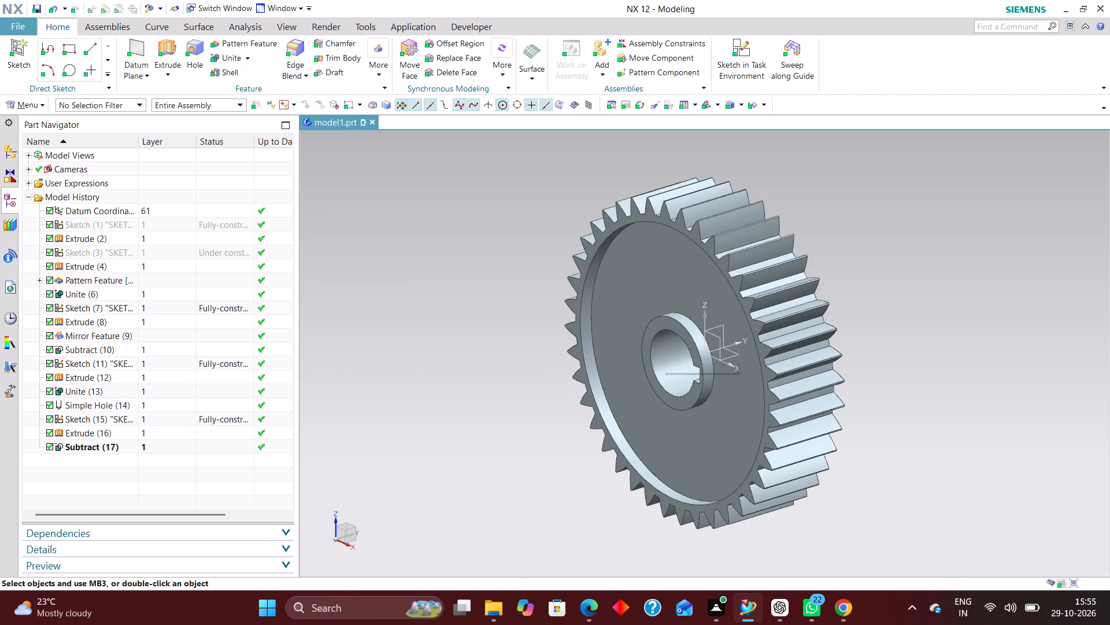
pyautogui.scroll(-2, 1041, 327)
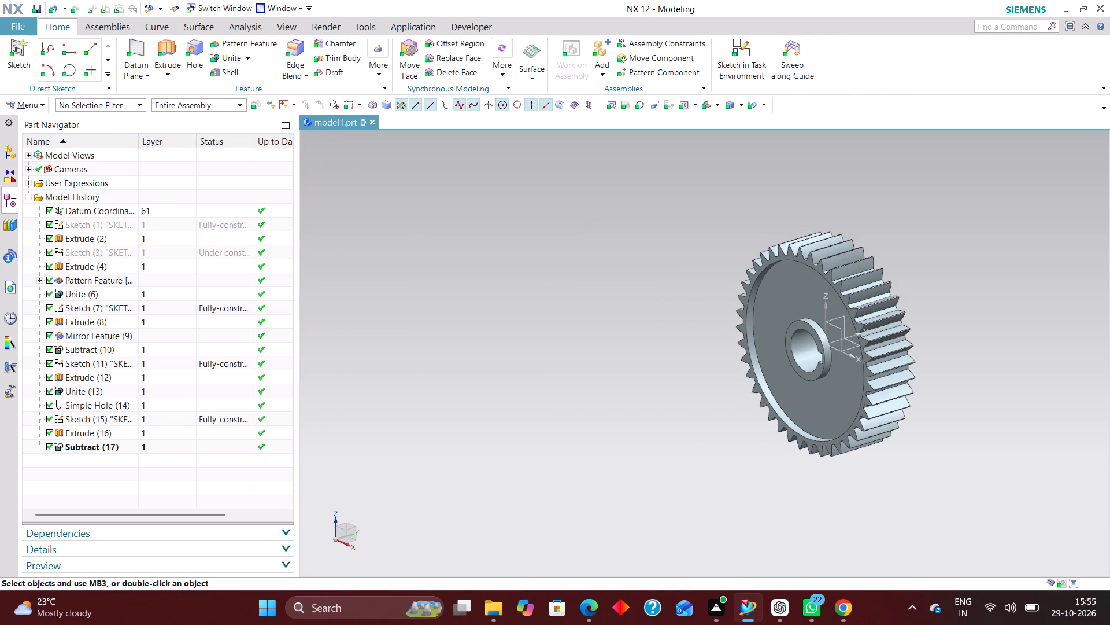
pyautogui.press('End')
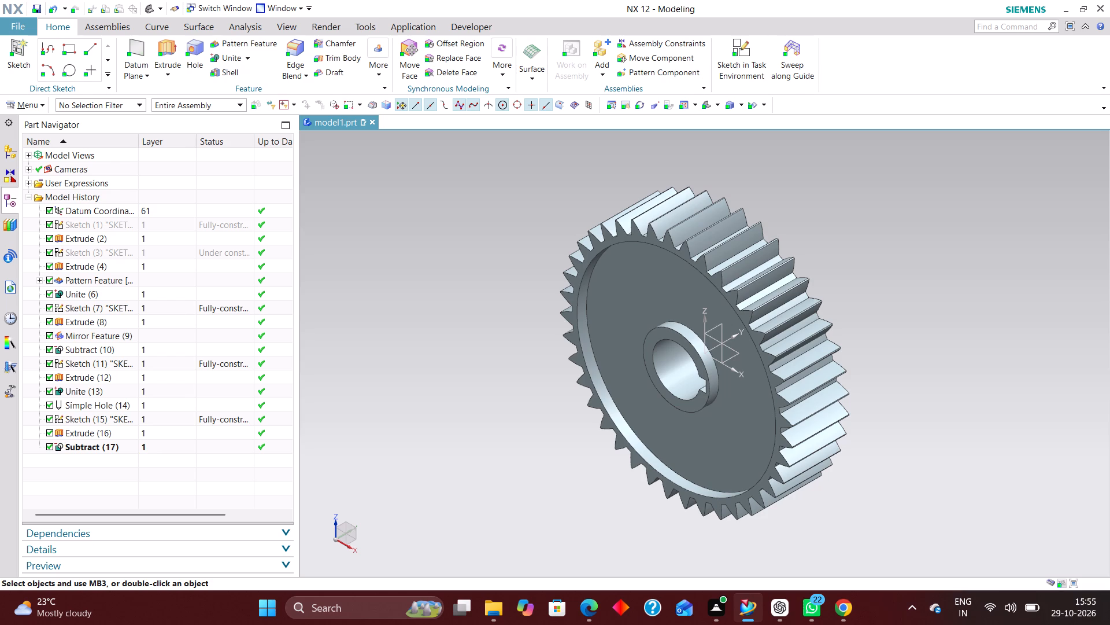
# Create a sketch on the XZ datum plane and draw a circle about 24 mm in diameter on the web, above and beside the hub.
pyautogui.click(734, 47)
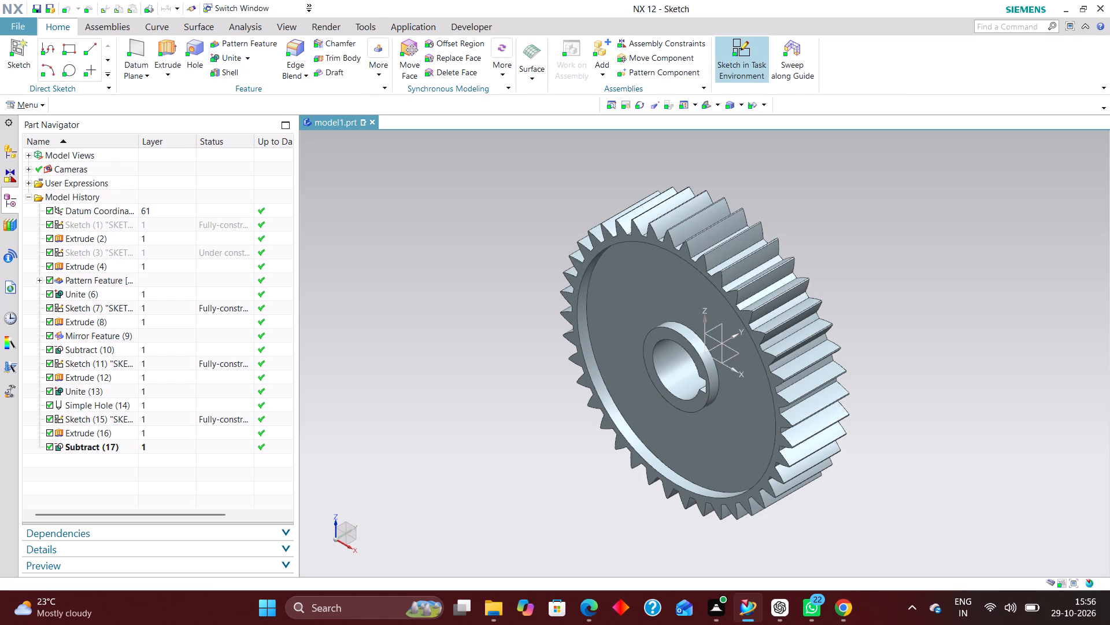
pyautogui.click(720, 347)
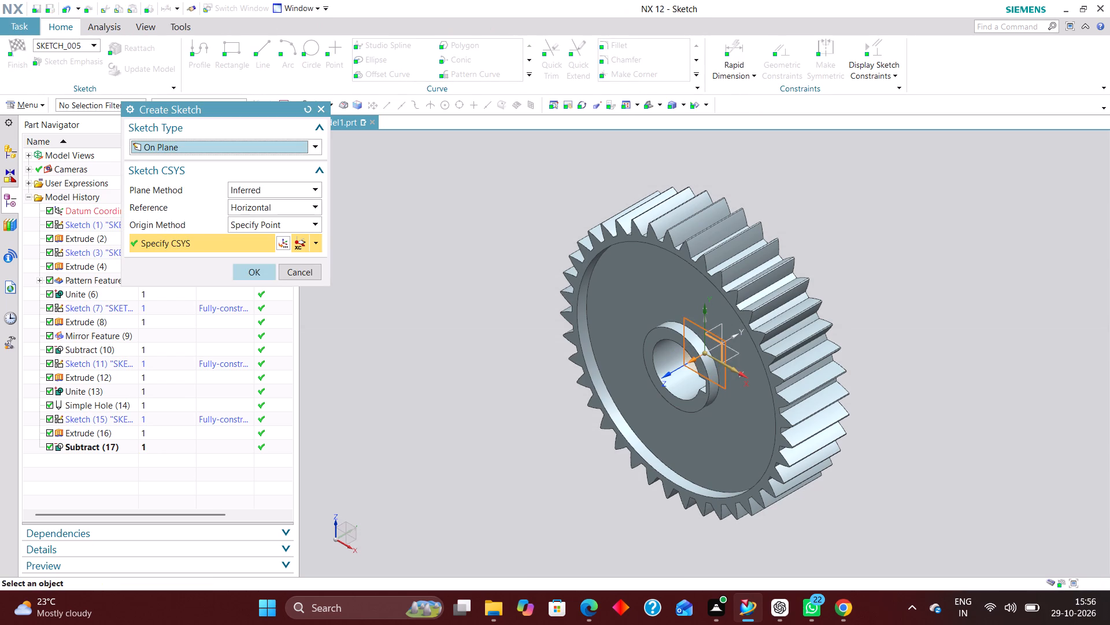
pyautogui.click(253, 269)
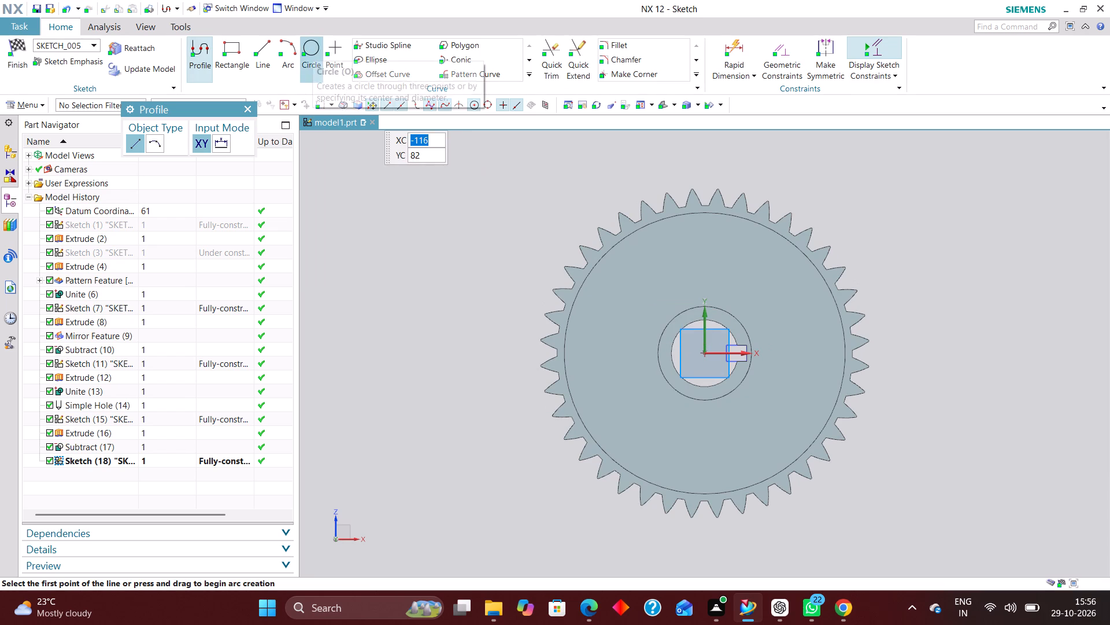
pyautogui.click(312, 48)
pyautogui.click(640, 278)
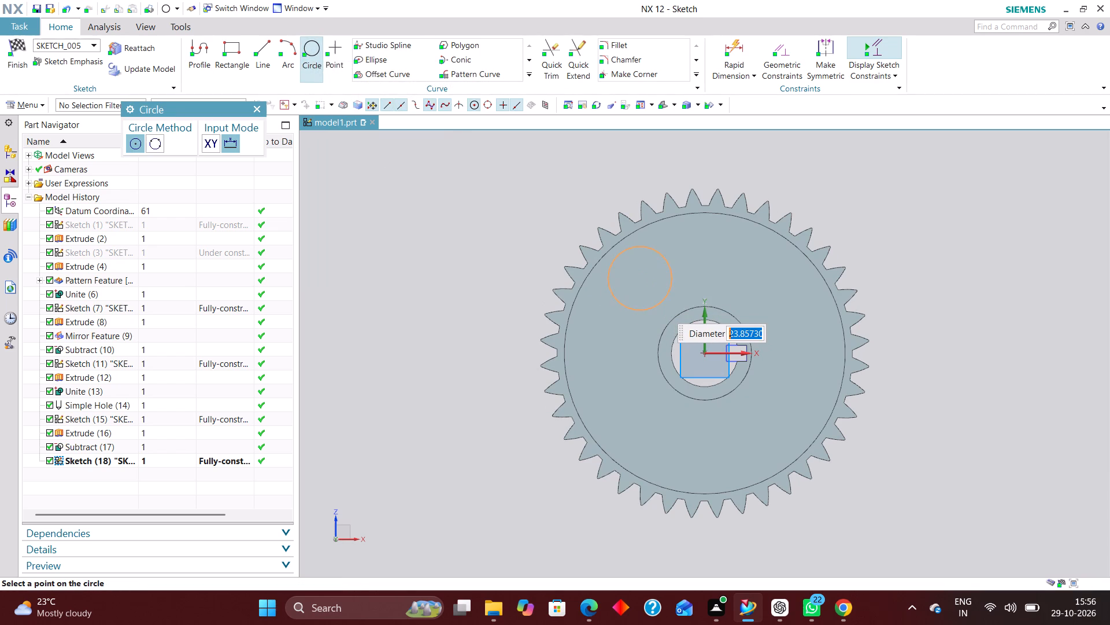
pyautogui.click(658, 304)
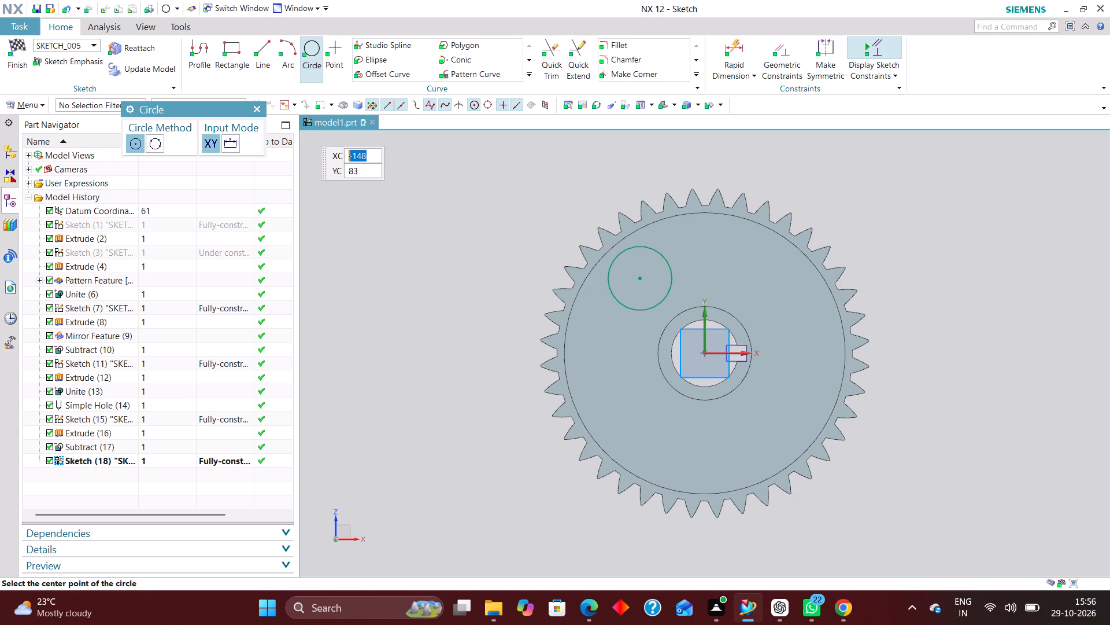
pyautogui.click(260, 105)
pyautogui.moveTo(642, 278); pyautogui.dragTo(652, 281)
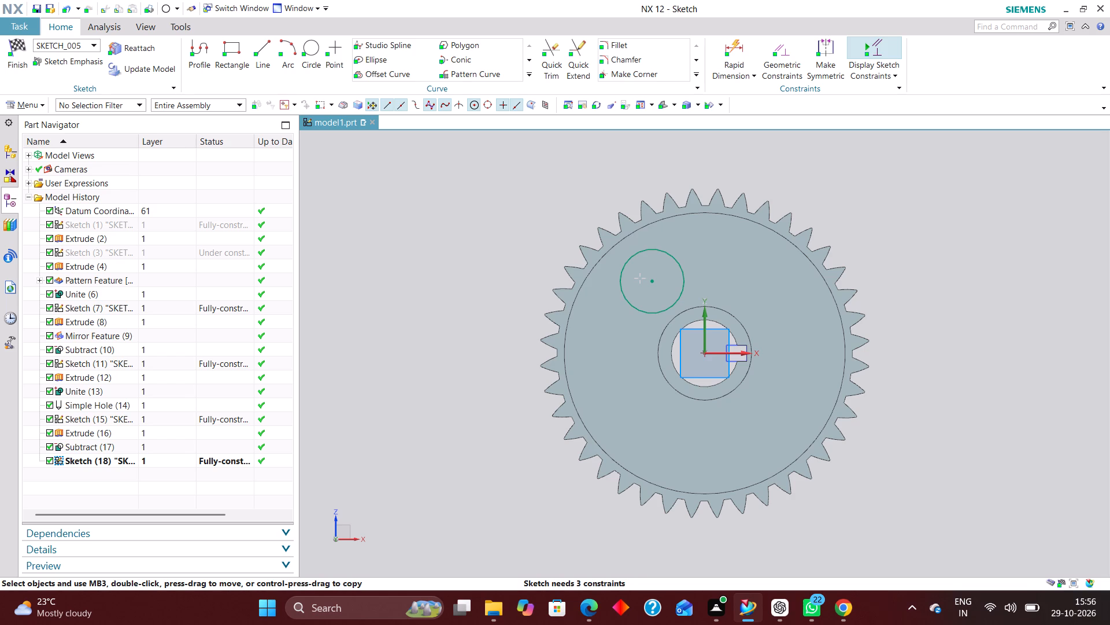
# Constrain the circle's centre to the sketch's vertical axis and move the circle to about 34 mm above the horizontal axis.
pyautogui.click(785, 49)
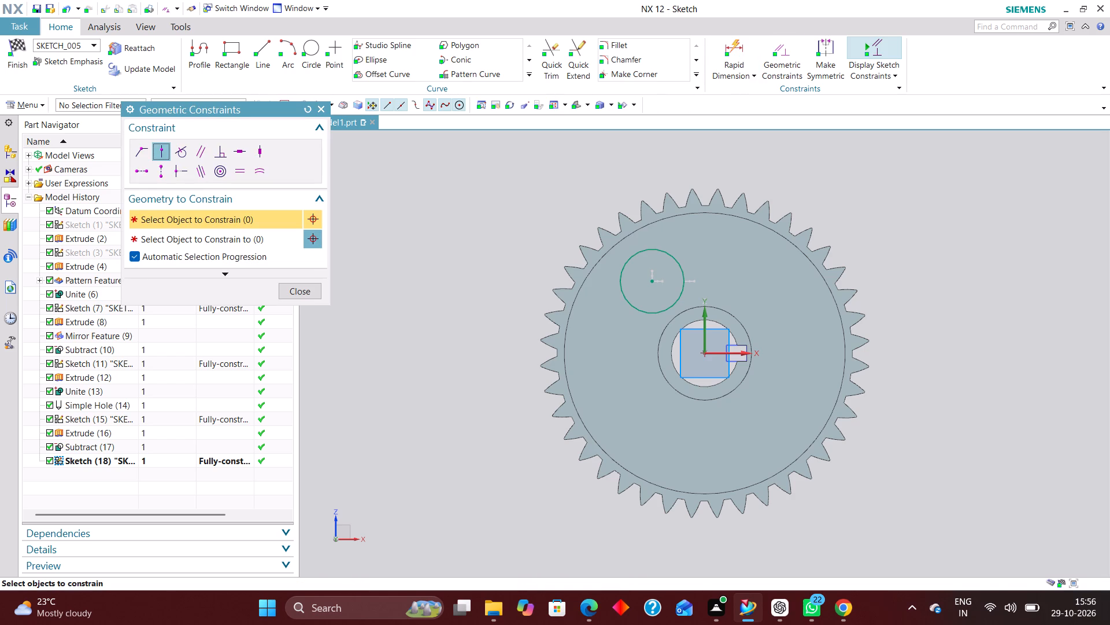
pyautogui.click(654, 280)
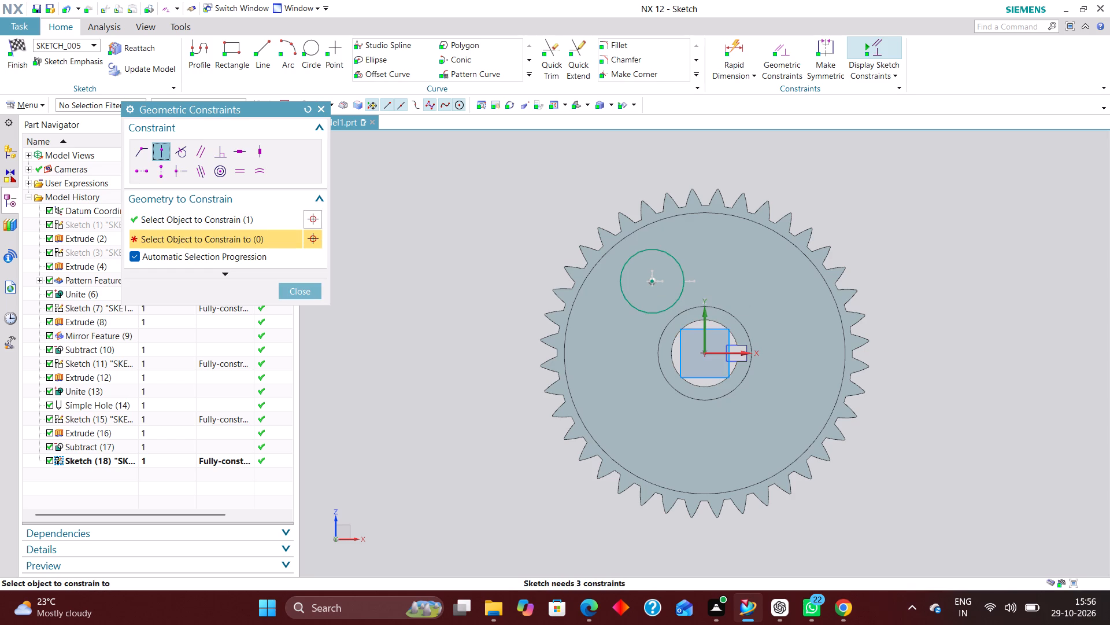
pyautogui.click(706, 326)
pyautogui.click(296, 292)
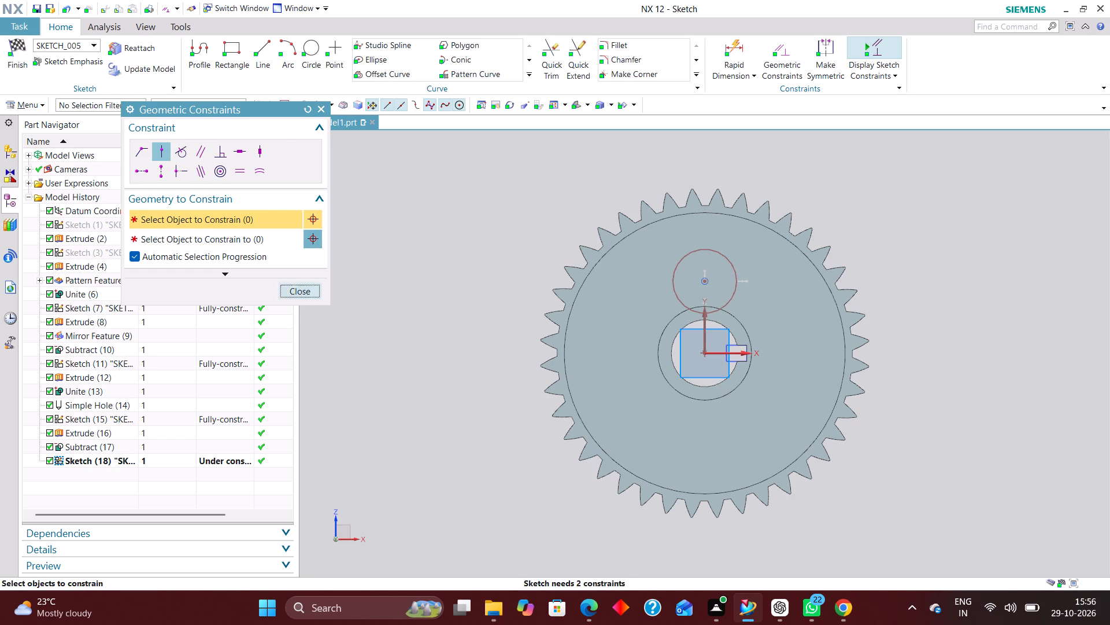
pyautogui.moveTo(704, 281); pyautogui.dragTo(704, 264)
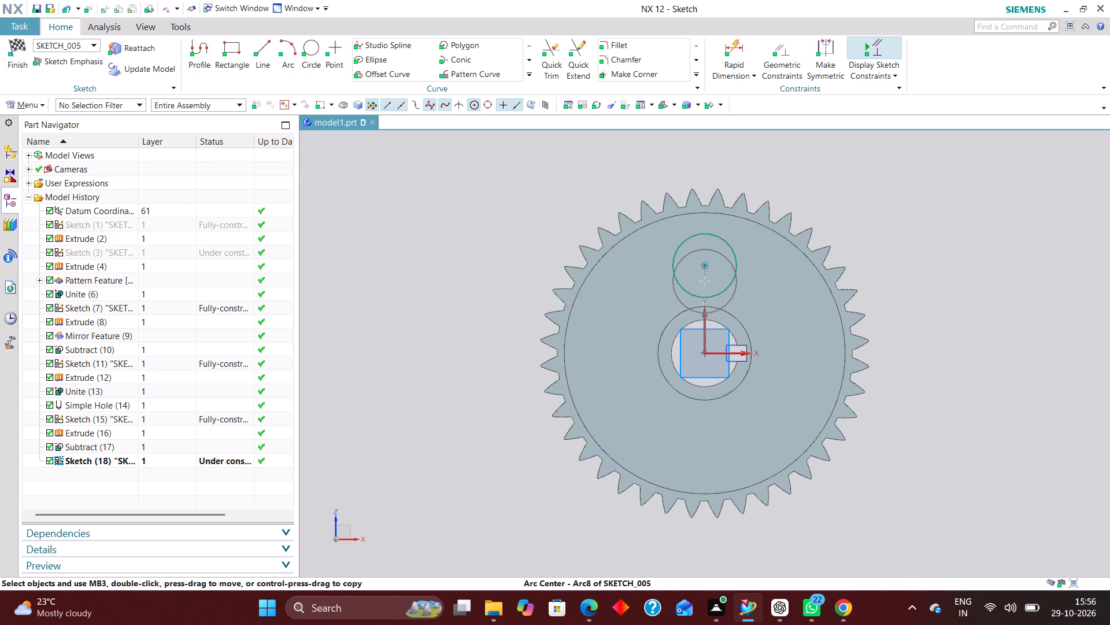
pyautogui.moveTo(704, 264); pyautogui.dragTo(704, 262)
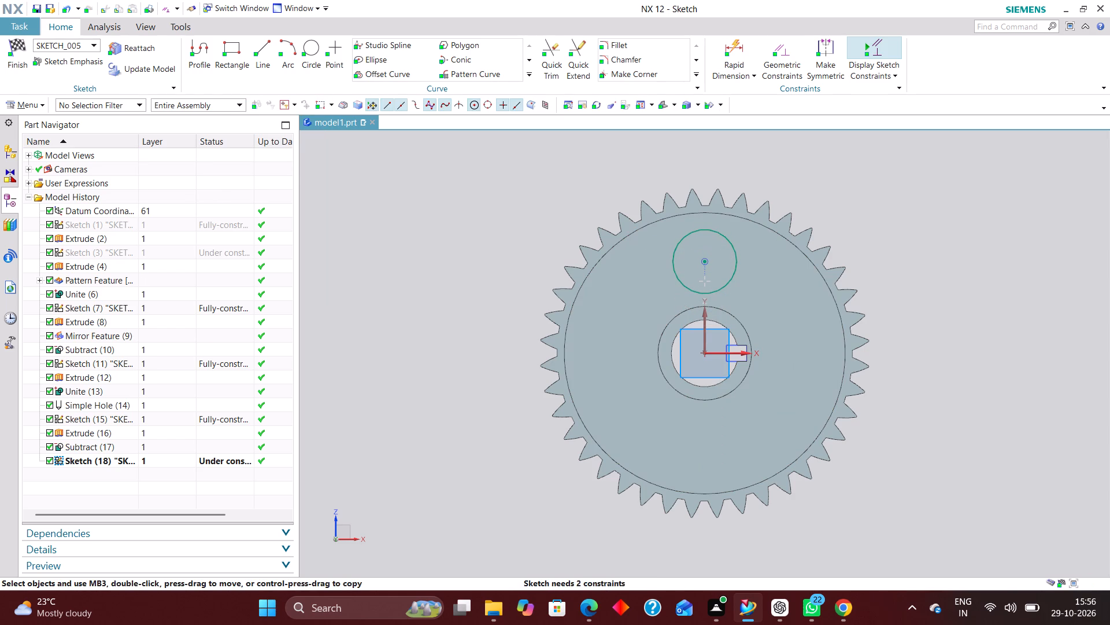
# Dimension the circle's centre from the sketch's horizontal axis, trying 35 and 40 mm before setting 34 mm, and finish the sketch.
pyautogui.click(749, 54)
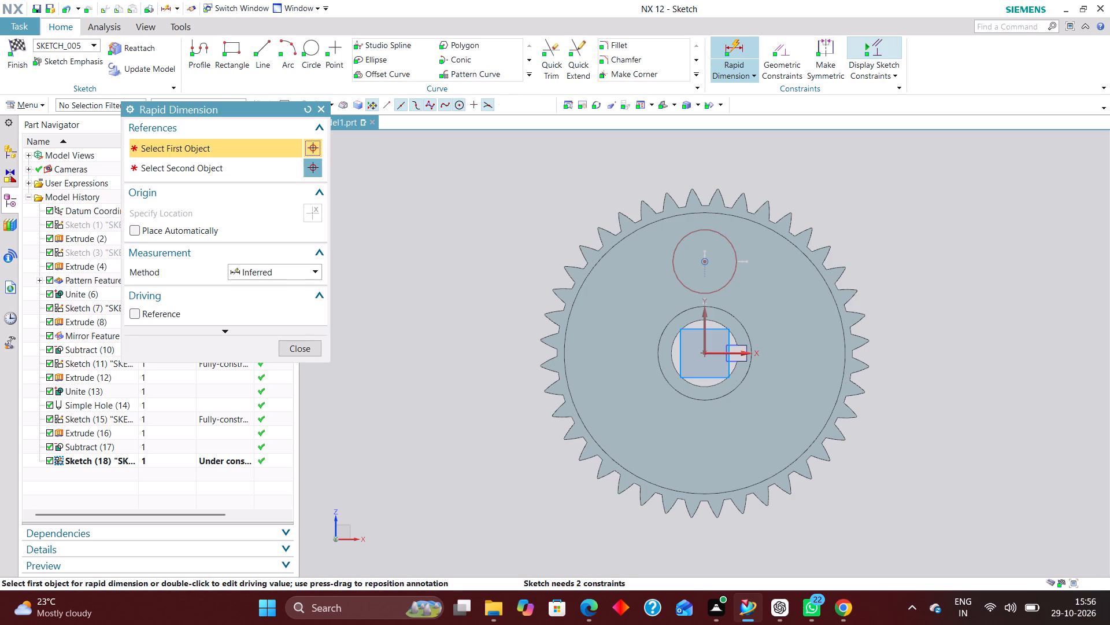
pyautogui.click(722, 353)
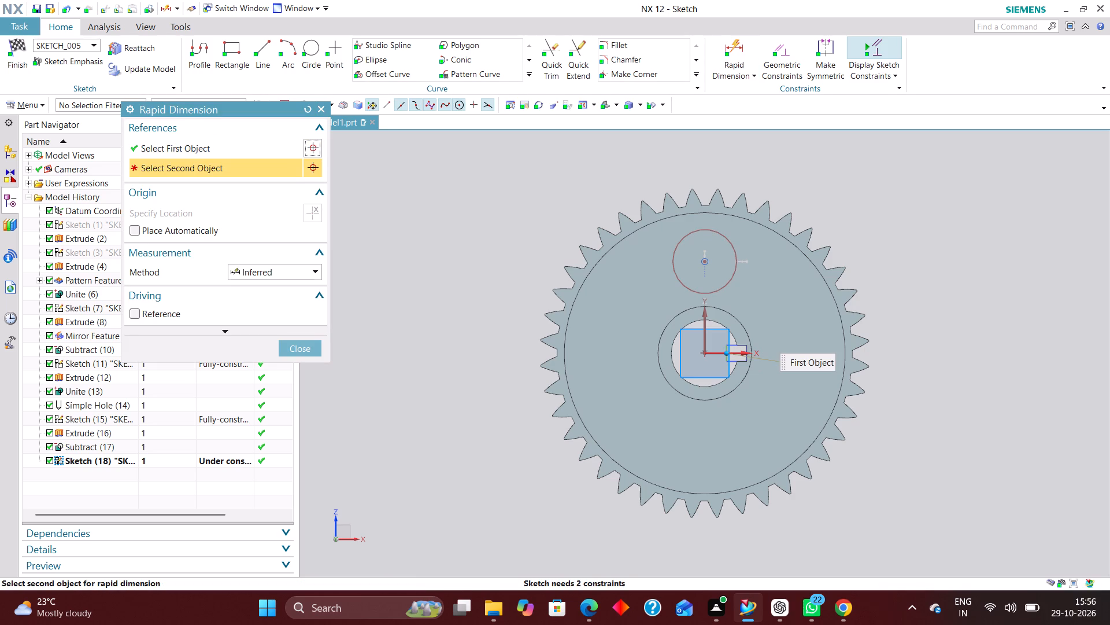
pyautogui.click(706, 262)
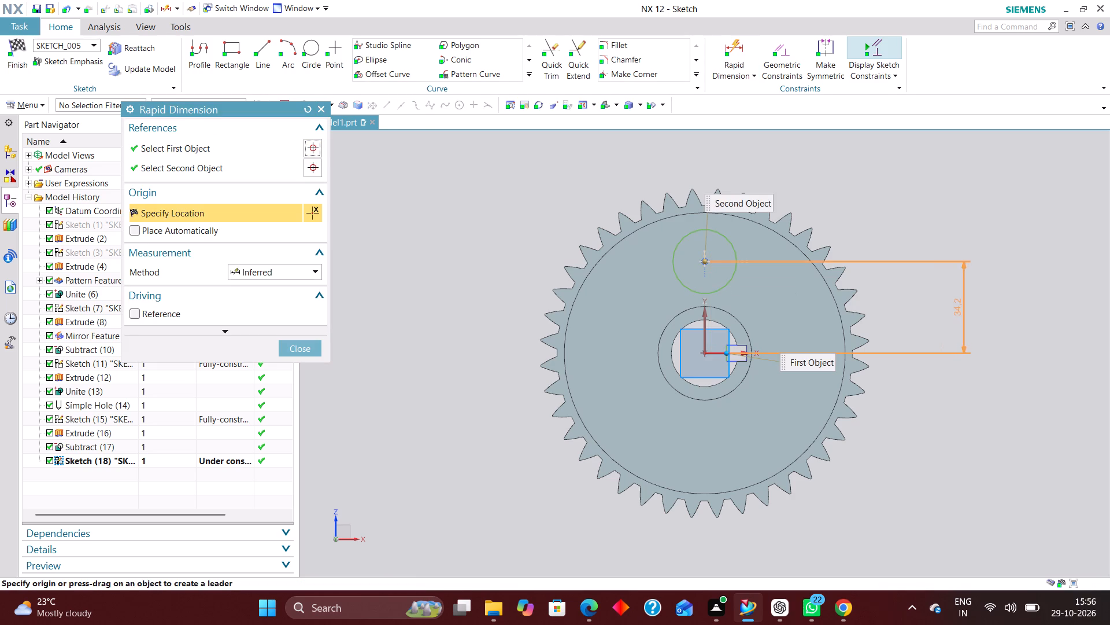
pyautogui.click(946, 306)
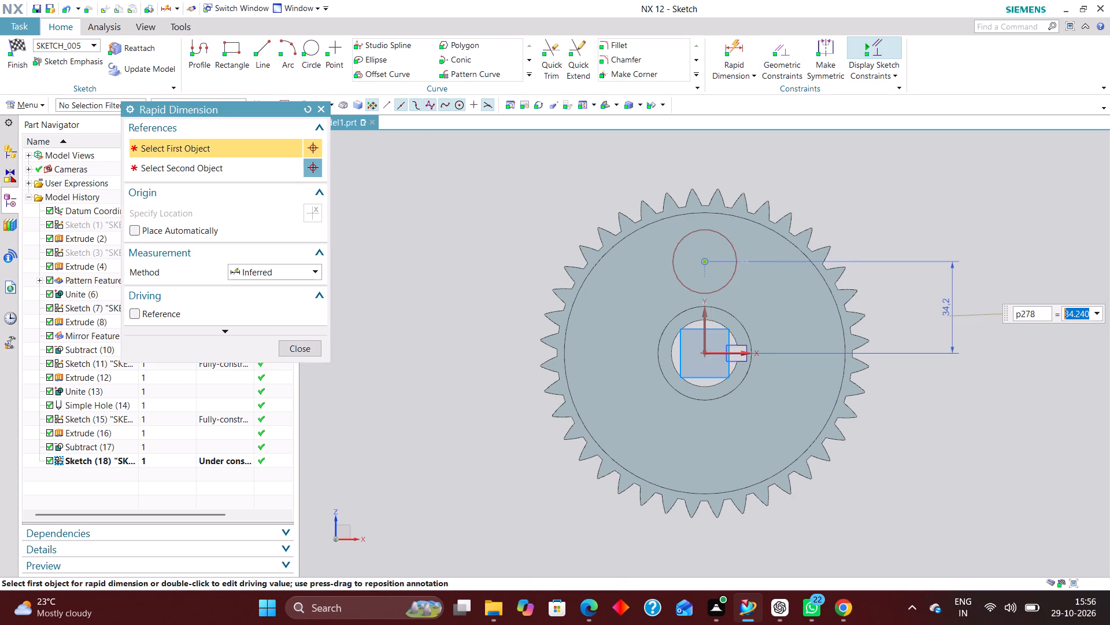
pyautogui.write('35')
pyautogui.press('Return')
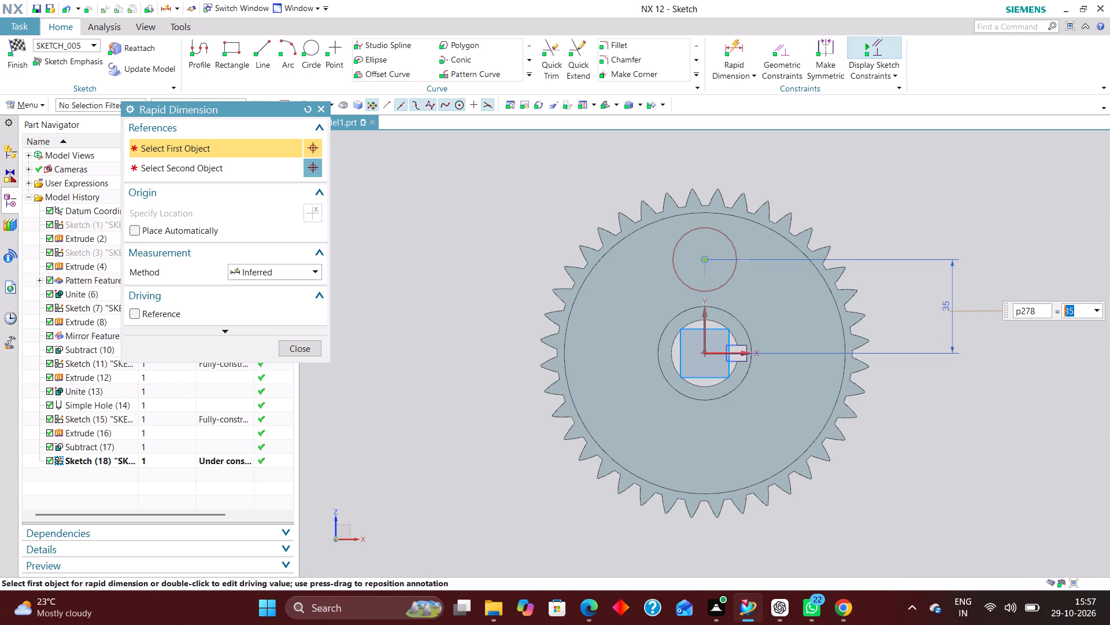
pyautogui.write('40')
pyautogui.press('Return')
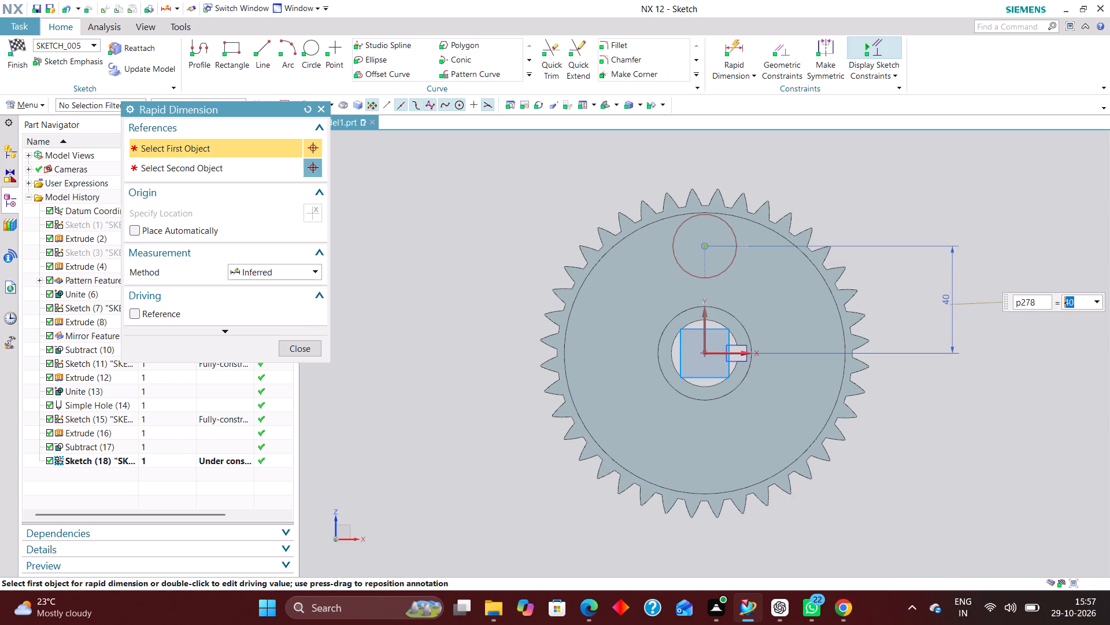
pyautogui.write('35')
pyautogui.press('Return')
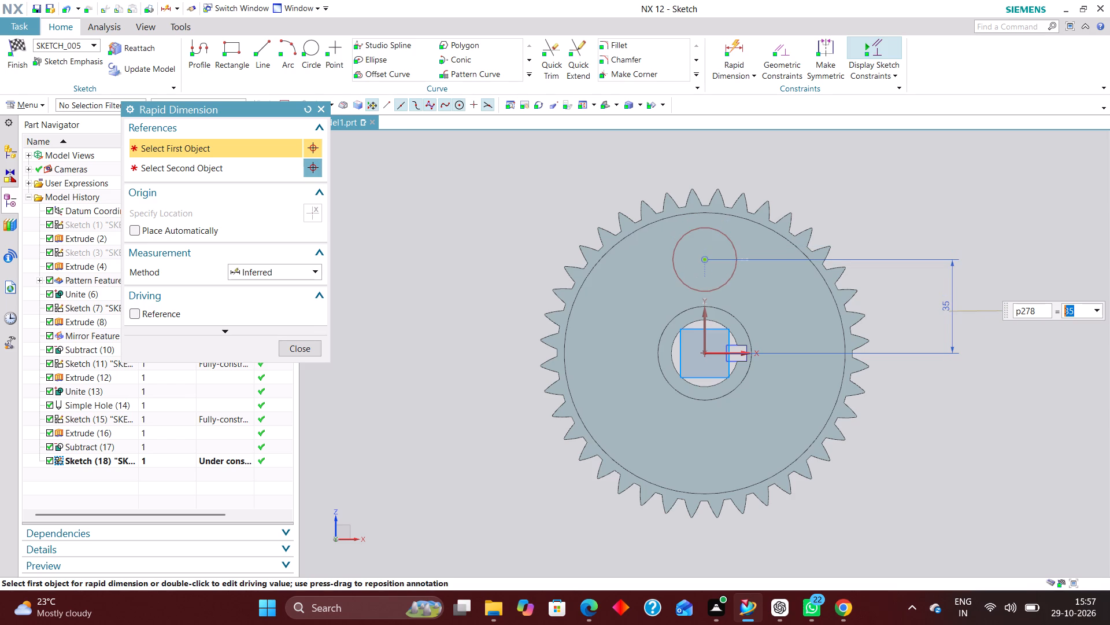
pyautogui.write('34')
pyautogui.press('Return')
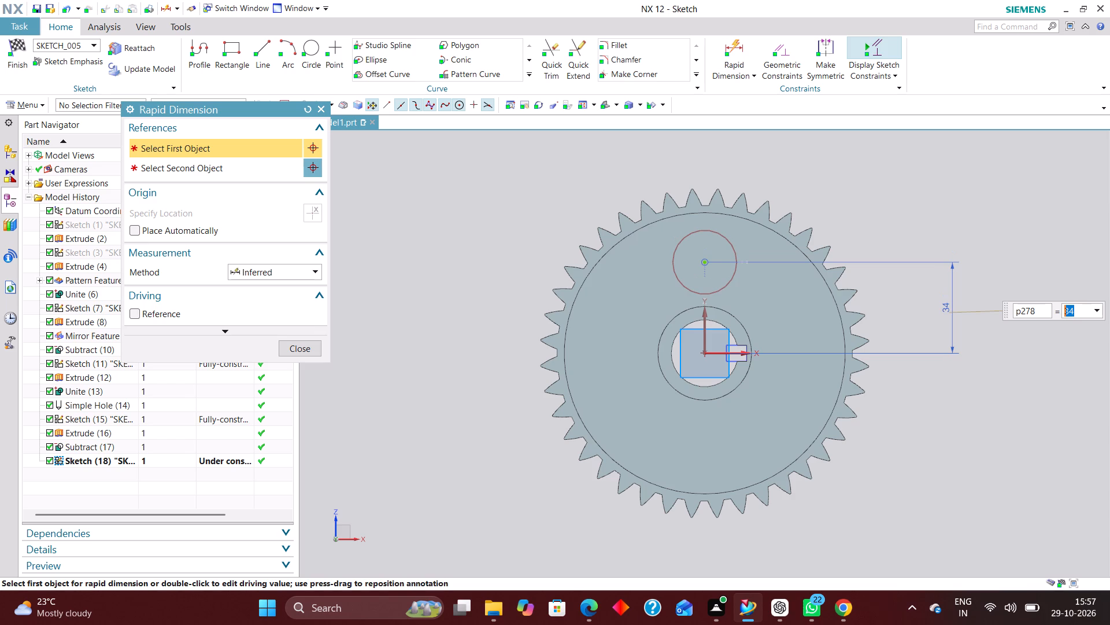
pyautogui.click(299, 345)
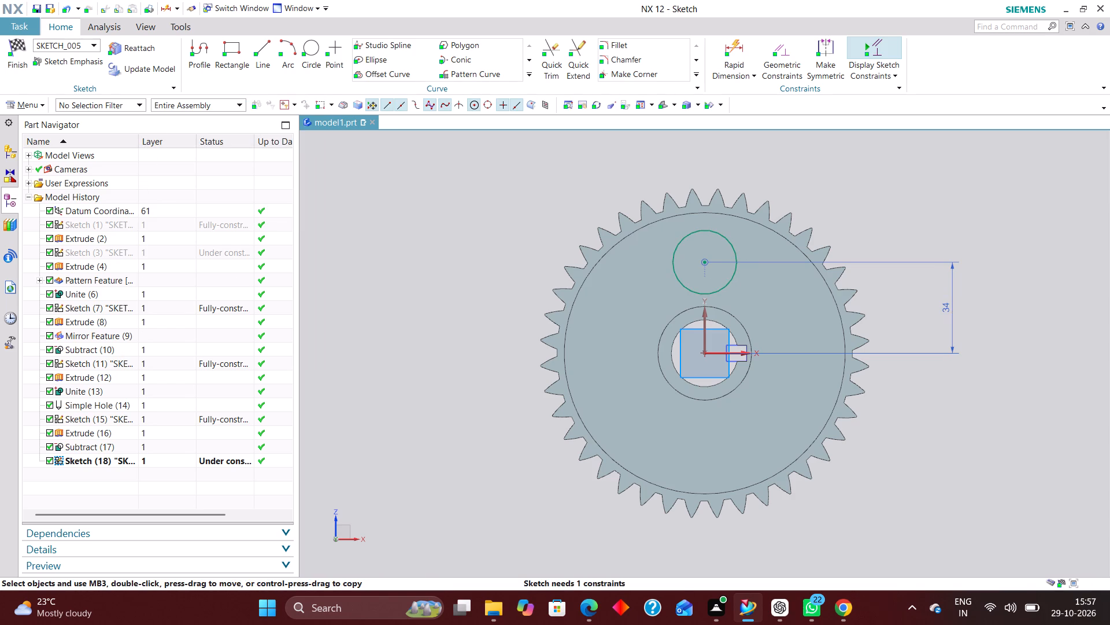
pyautogui.scroll(-3, 611, 250)
pyautogui.click(15, 41)
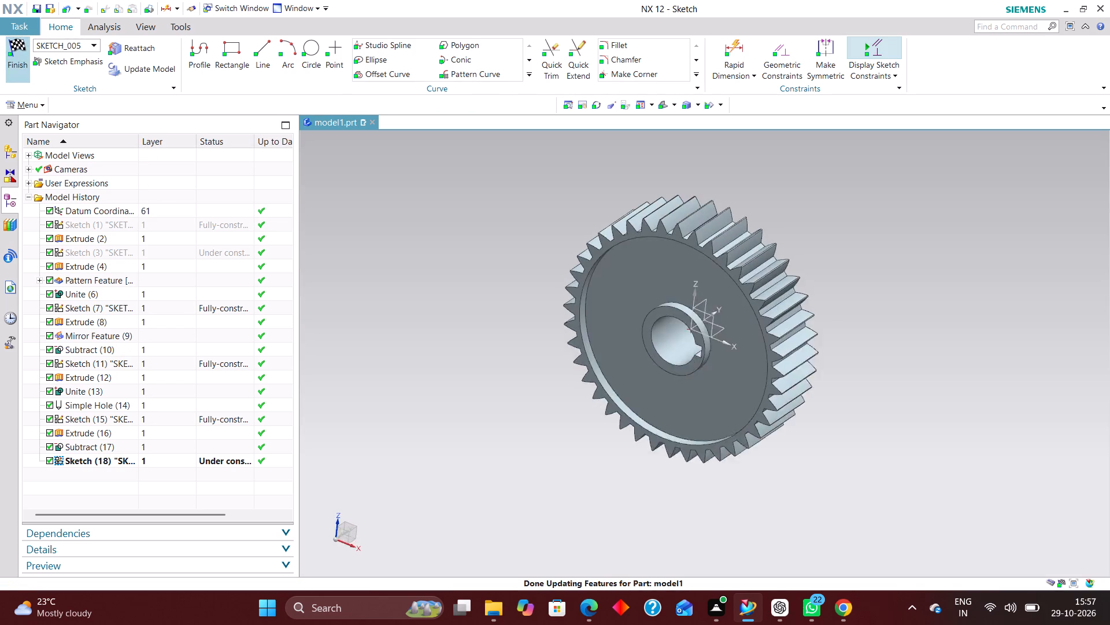
# Start a Hole on the gear's web face and add a sketch point directly above the bore.
pyautogui.click(192, 50)
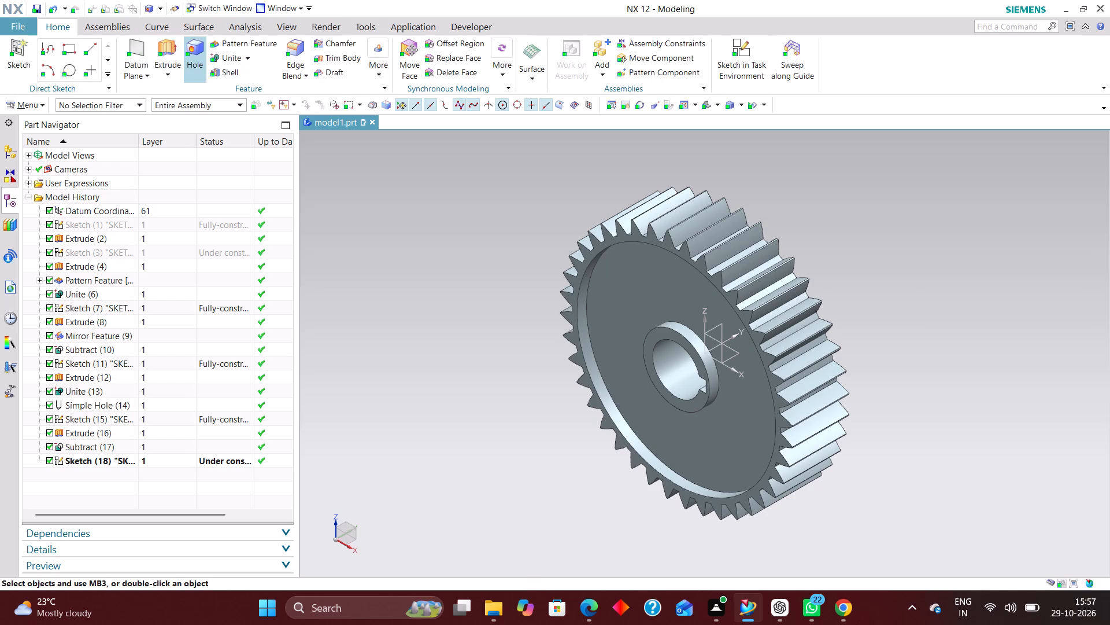
pyautogui.click(644, 270)
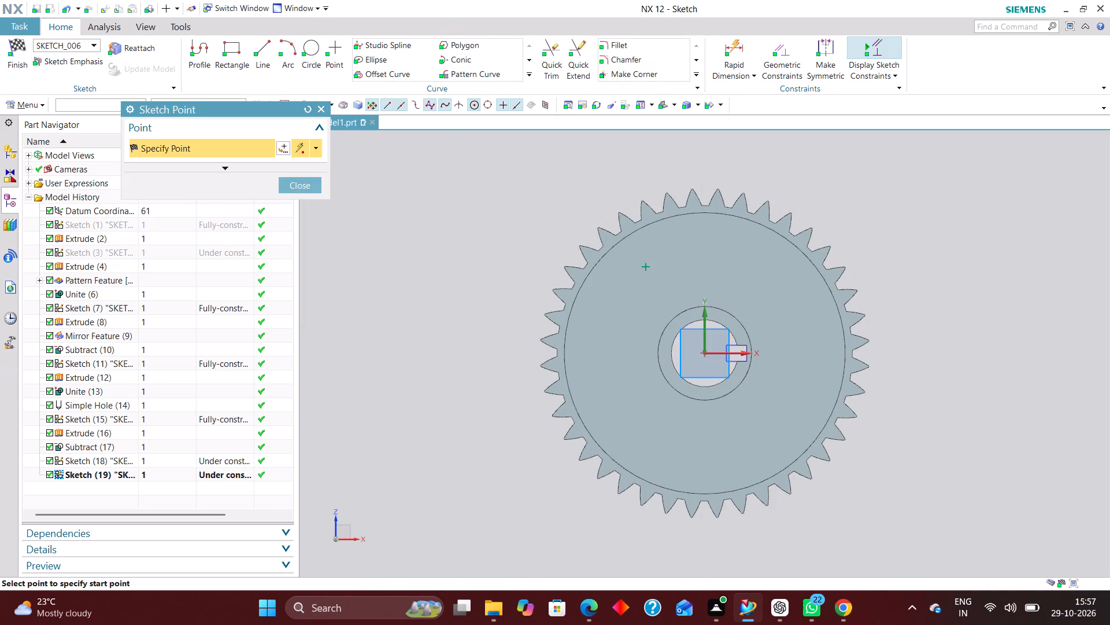
pyautogui.click(706, 248)
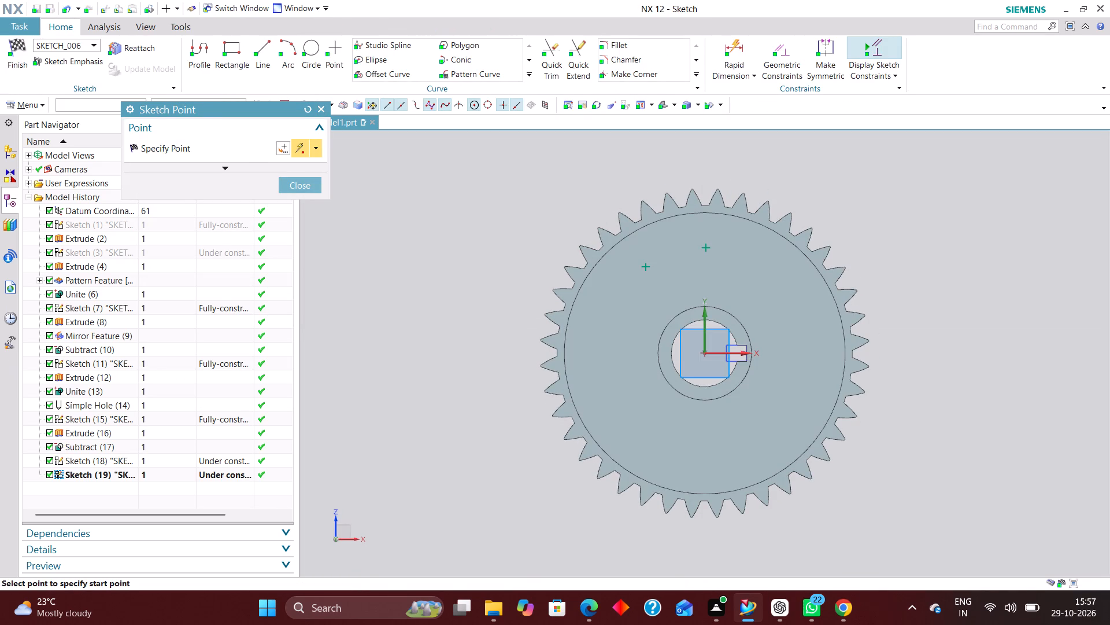
pyautogui.click(306, 187)
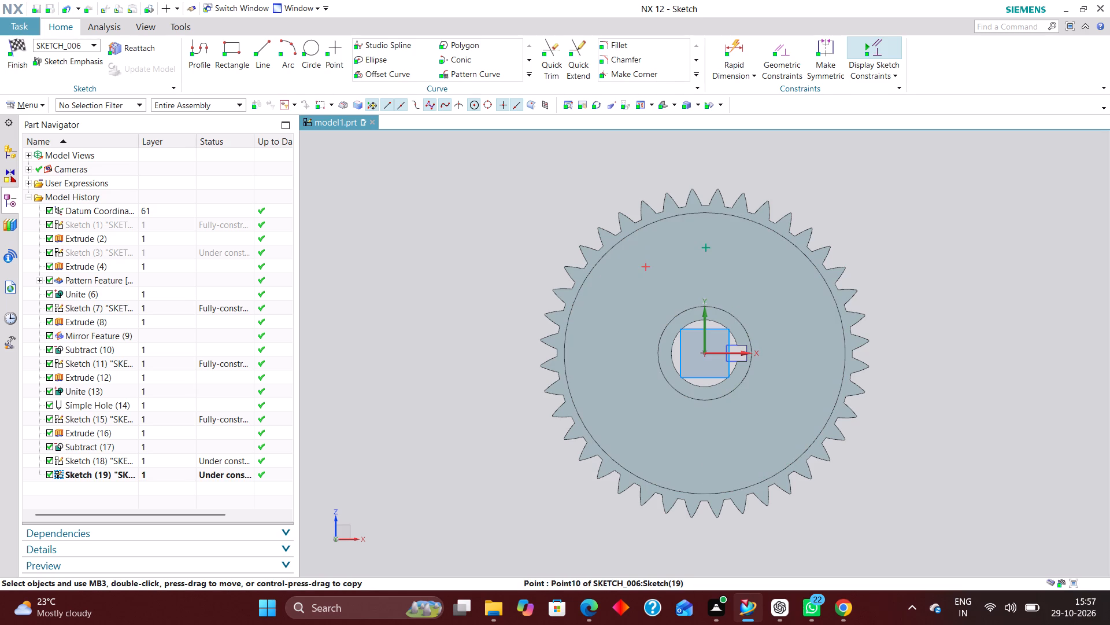
# Delete the extra sketch point beside the vertical axis that came from picking the web face.
pyautogui.moveTo(647, 264); pyautogui.dragTo(623, 274, button='right')
pyautogui.click(306, 480)
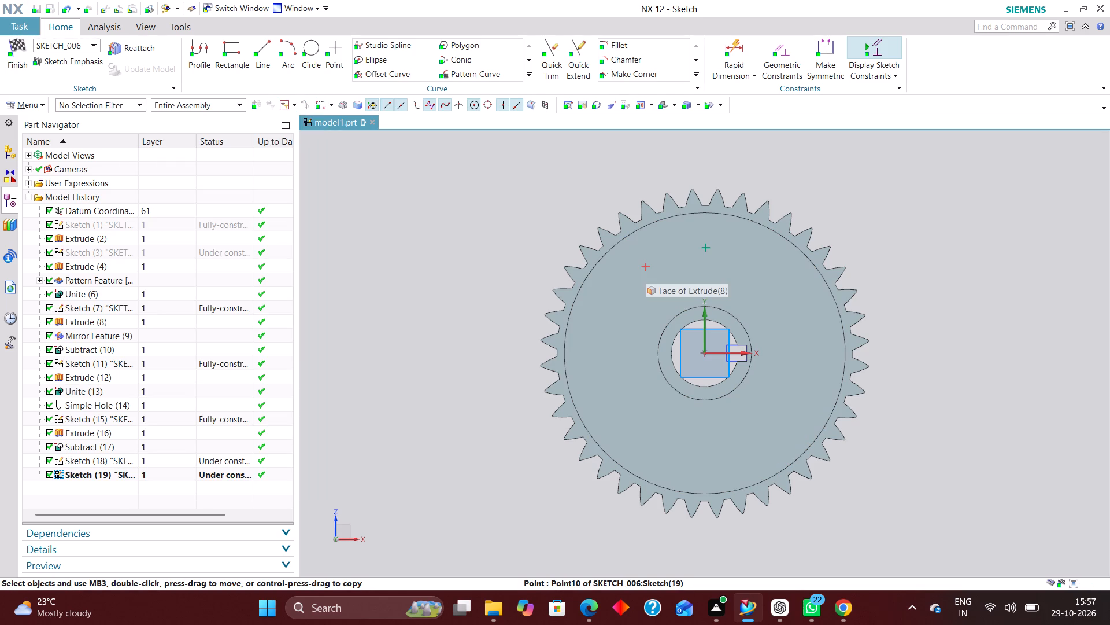
pyautogui.moveTo(645, 267); pyautogui.dragTo(568, 279, button='right')
# Constrain the remaining hole point to lie on the sketch's vertical axis.
pyautogui.click(787, 56)
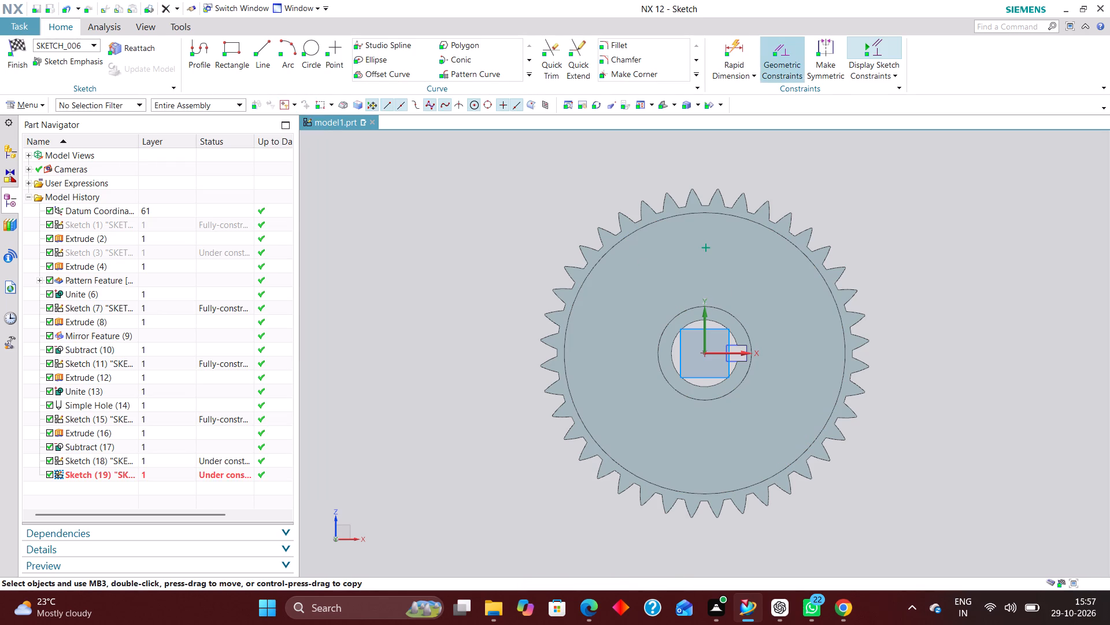
pyautogui.click(705, 247)
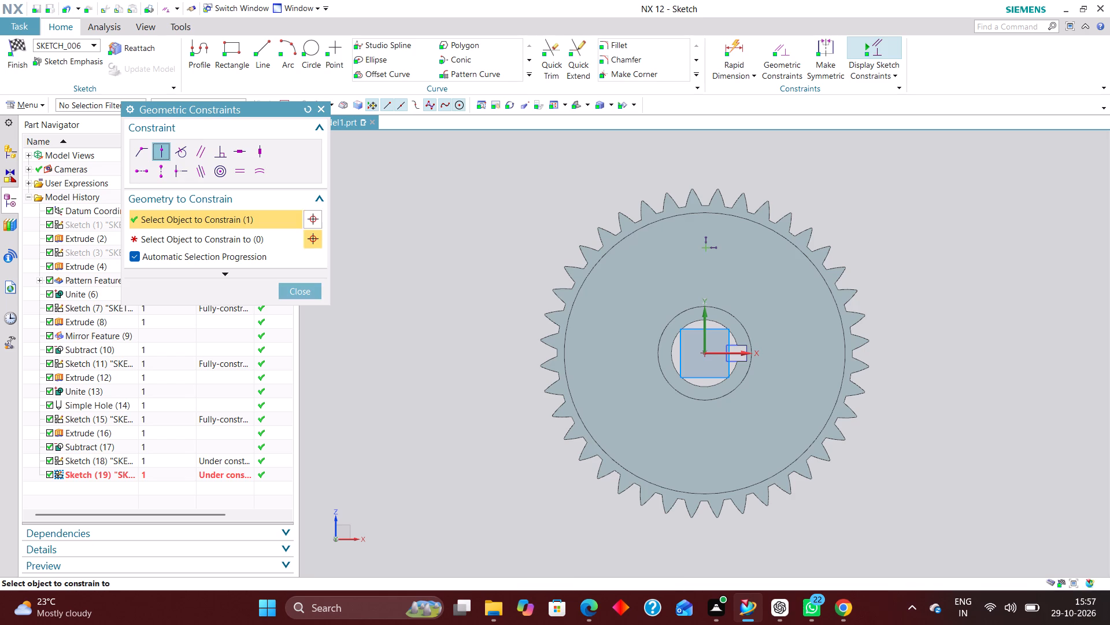
pyautogui.click(704, 335)
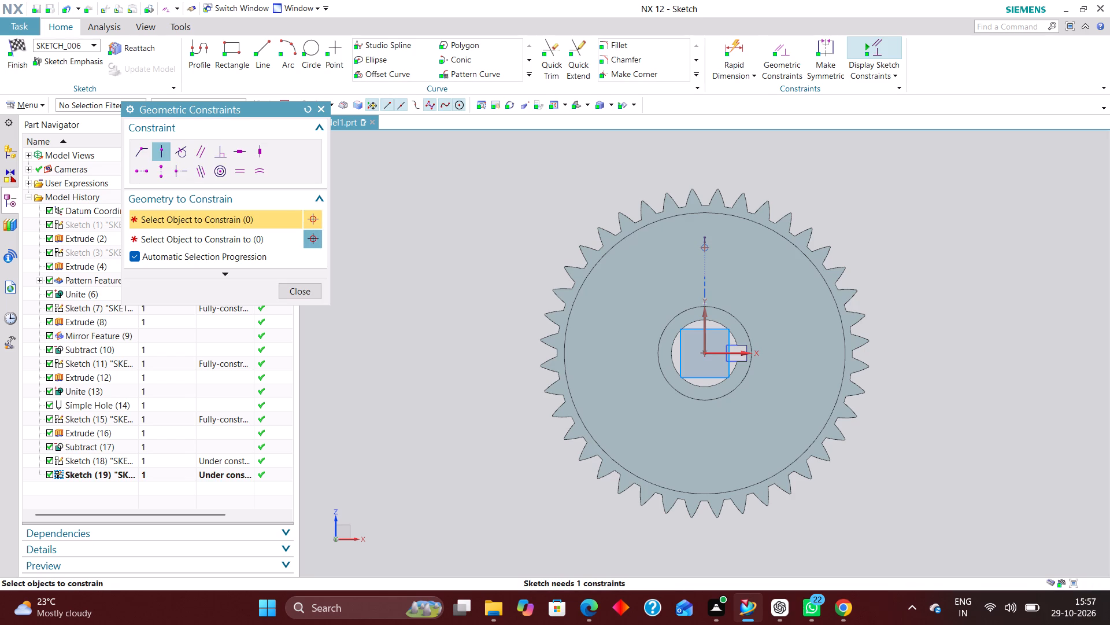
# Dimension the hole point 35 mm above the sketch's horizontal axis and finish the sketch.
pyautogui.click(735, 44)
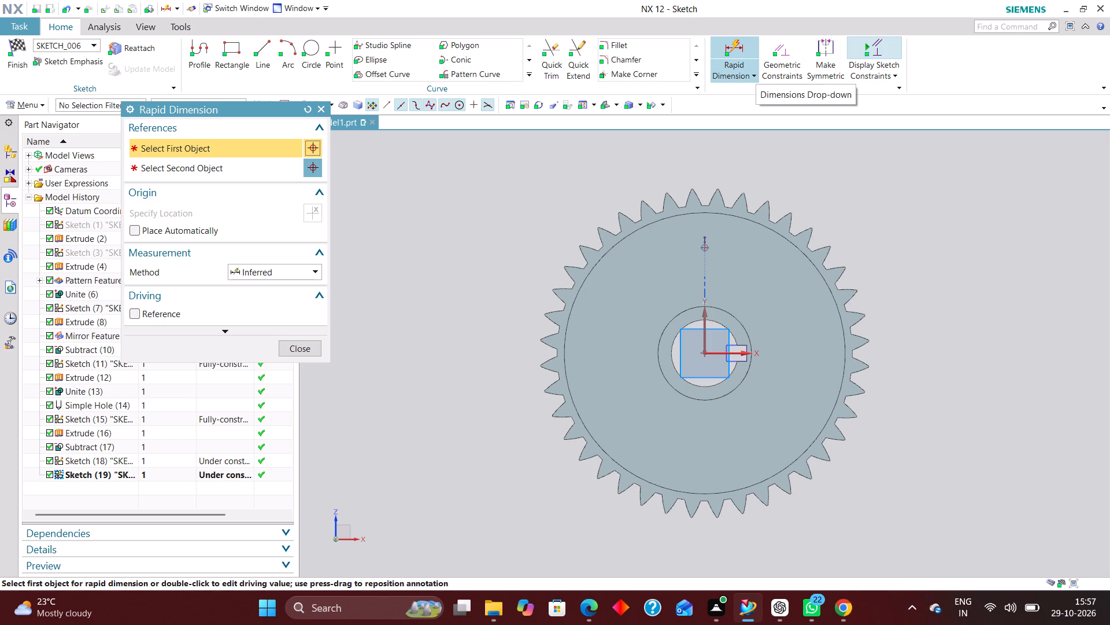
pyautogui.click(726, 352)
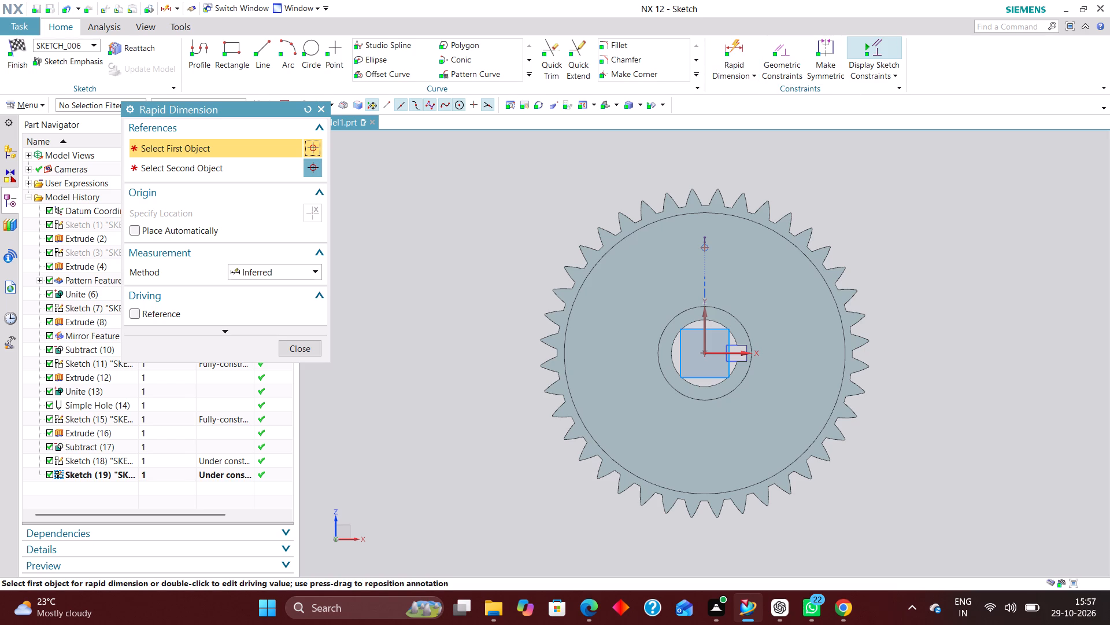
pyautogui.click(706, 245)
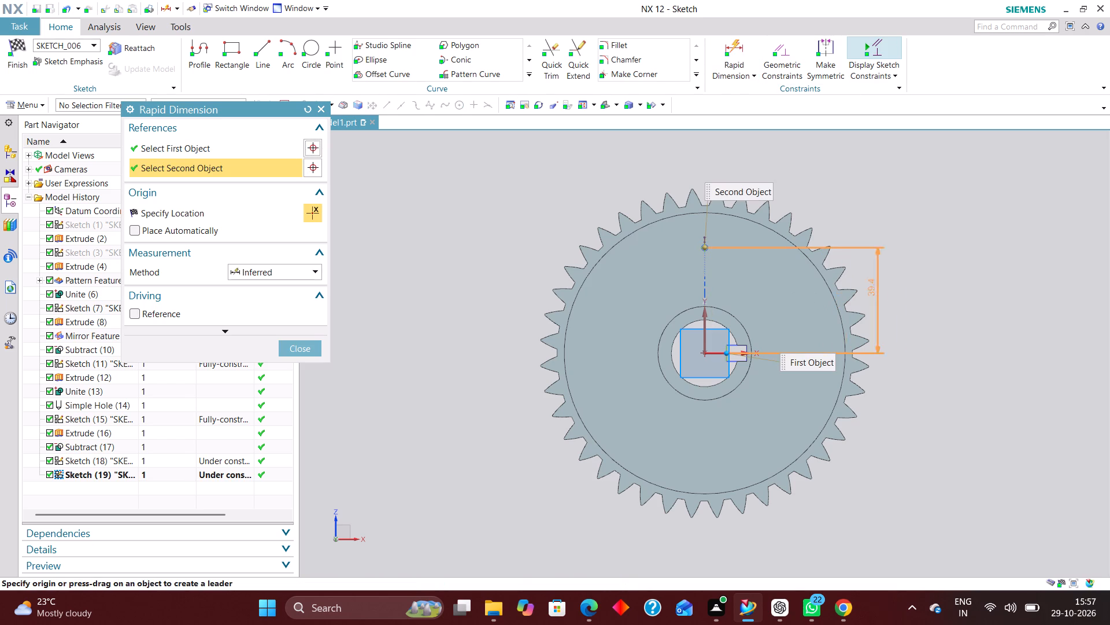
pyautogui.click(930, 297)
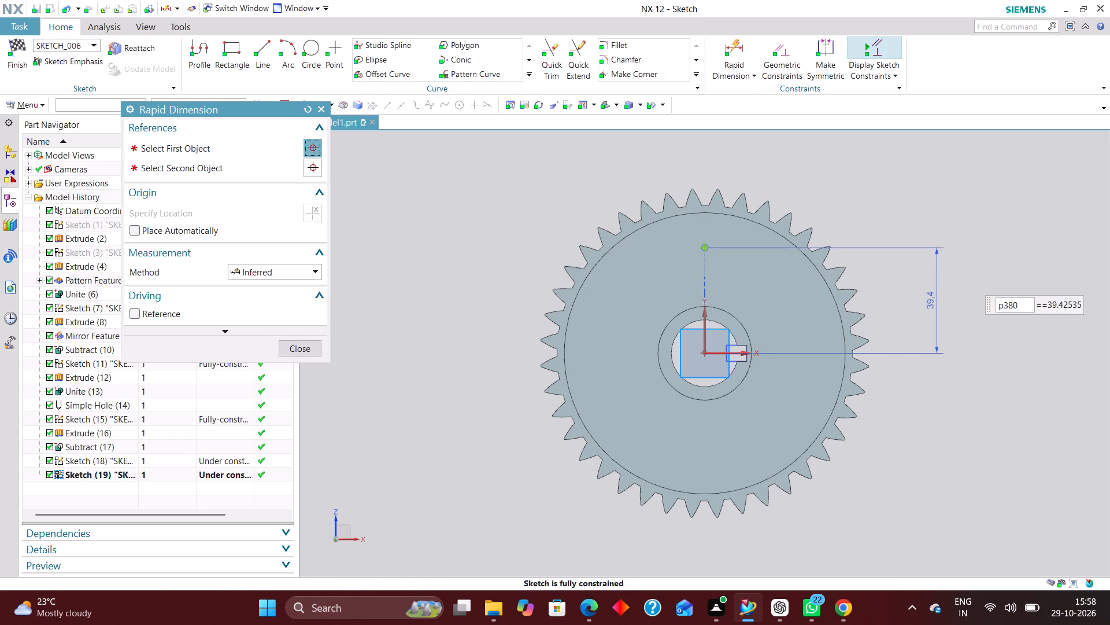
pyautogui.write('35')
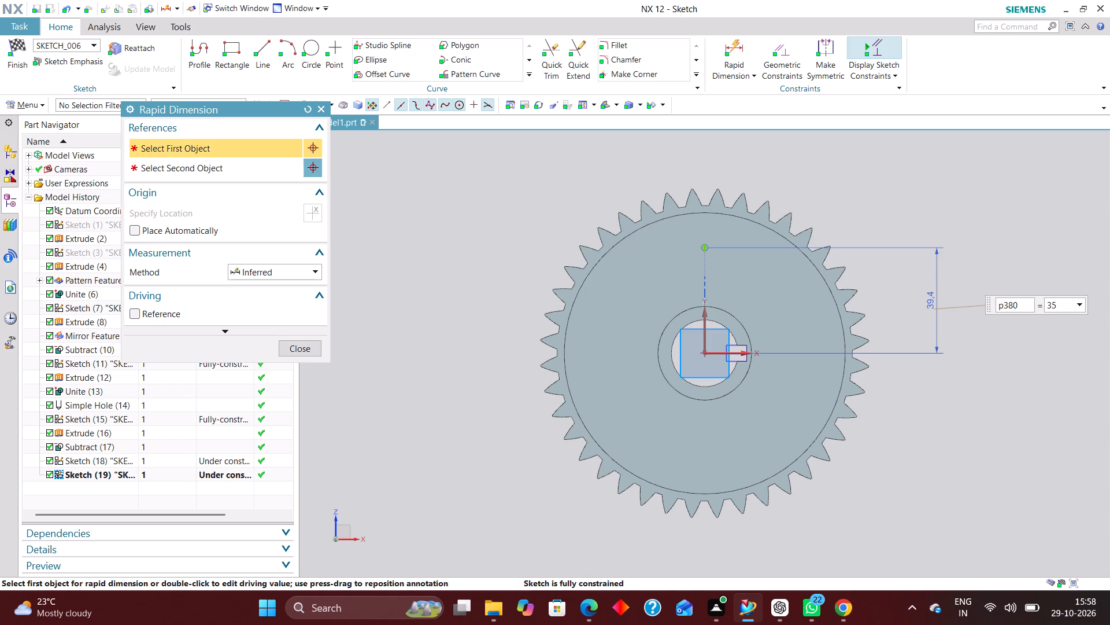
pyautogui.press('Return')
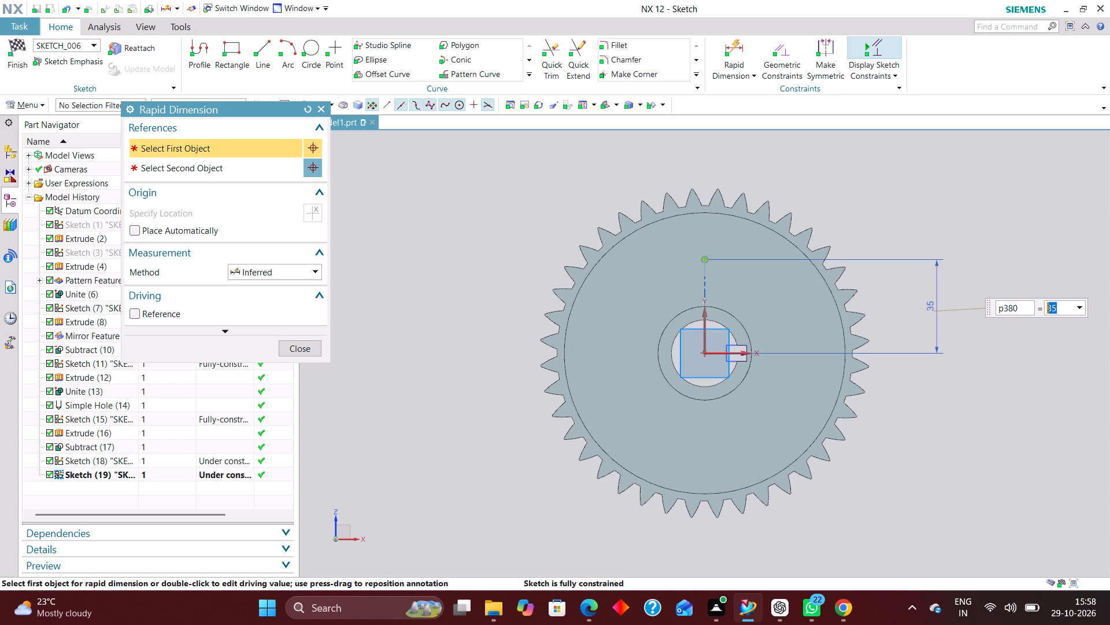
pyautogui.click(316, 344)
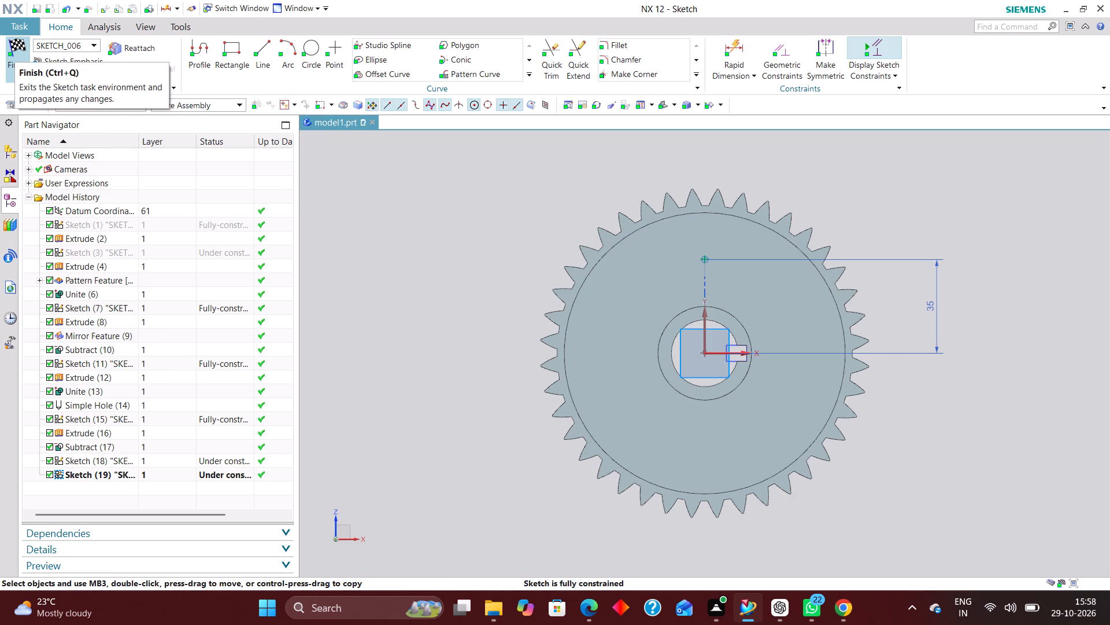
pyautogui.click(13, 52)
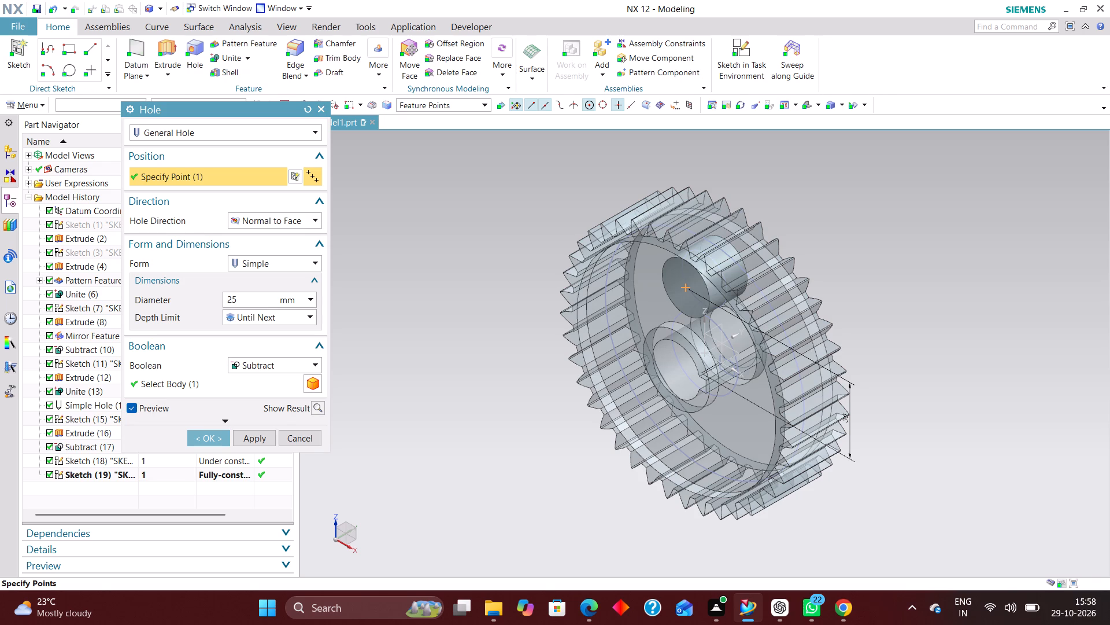
# Create the simple general hole in the gear's web with 25 mm diameter, Until Next depth and Subtract.
pyautogui.scroll(-2, 510, 296)
pyautogui.moveTo(509, 293); pyautogui.dragTo(496, 295, button='middle')
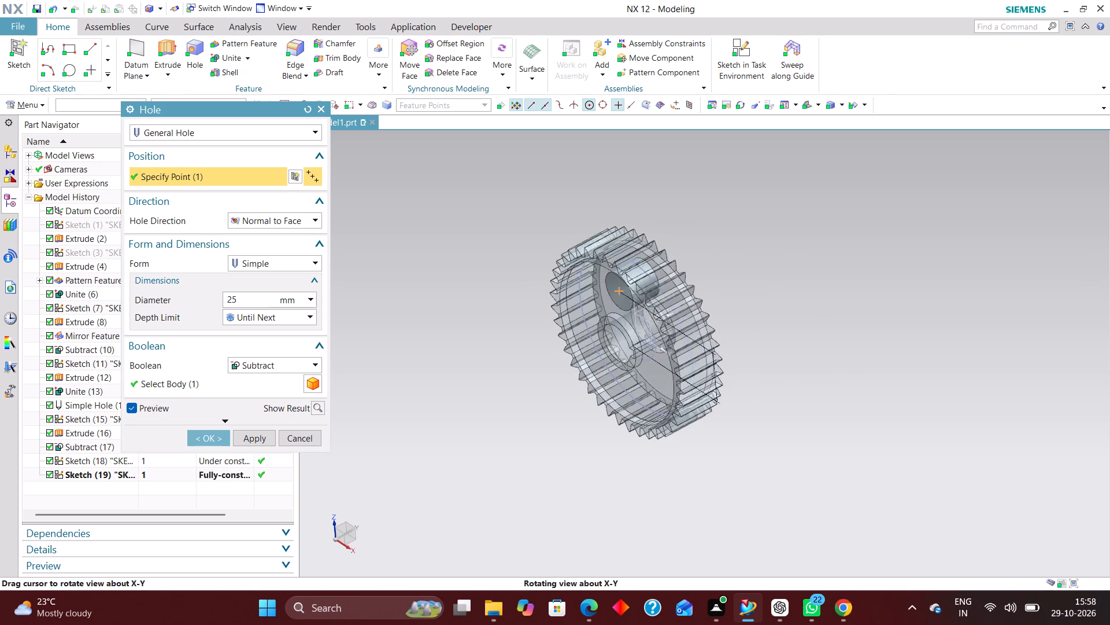
pyautogui.moveTo(496, 295); pyautogui.dragTo(512, 252, button='middle')
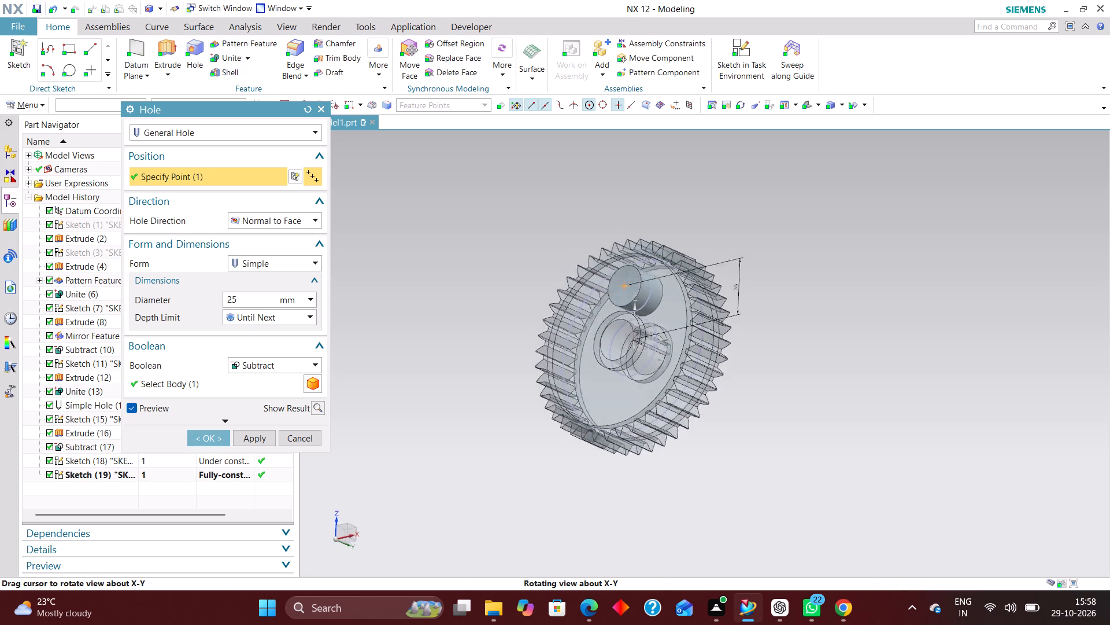
pyautogui.moveTo(512, 252); pyautogui.dragTo(499, 270, button='middle')
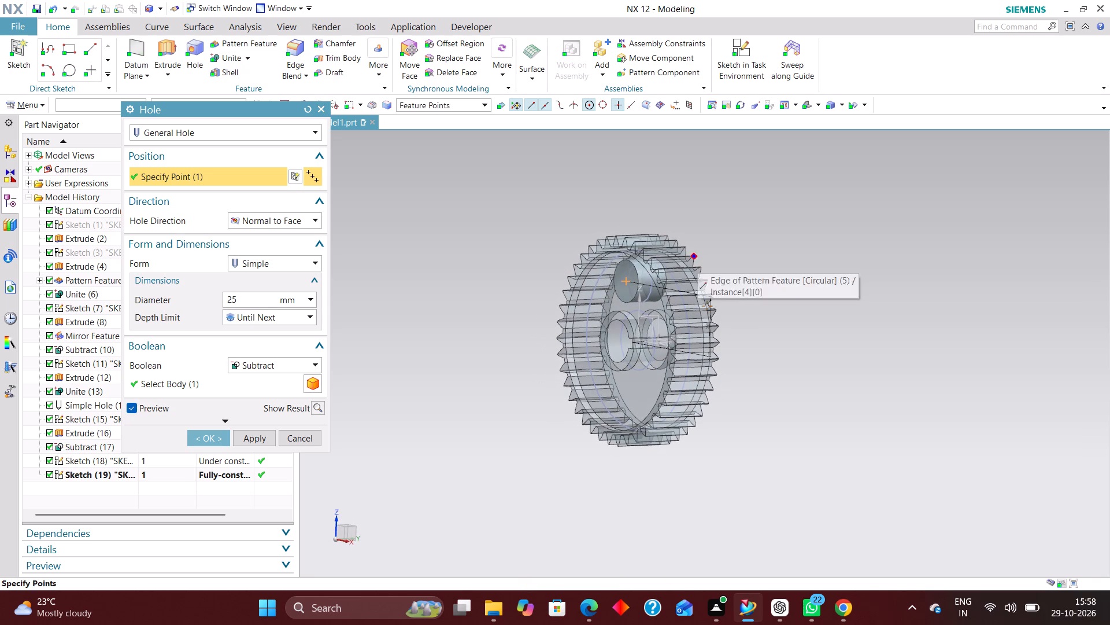
pyautogui.moveTo(698, 270); pyautogui.dragTo(687, 300, button='middle')
pyautogui.scroll(1, 557, 262)
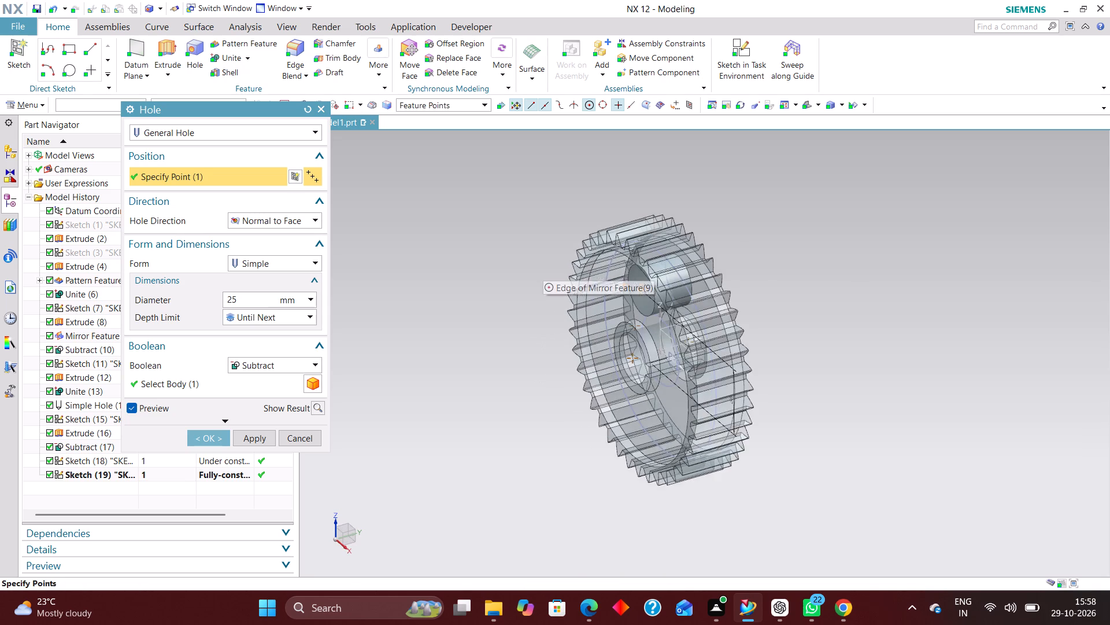
pyautogui.scroll(1, 558, 262)
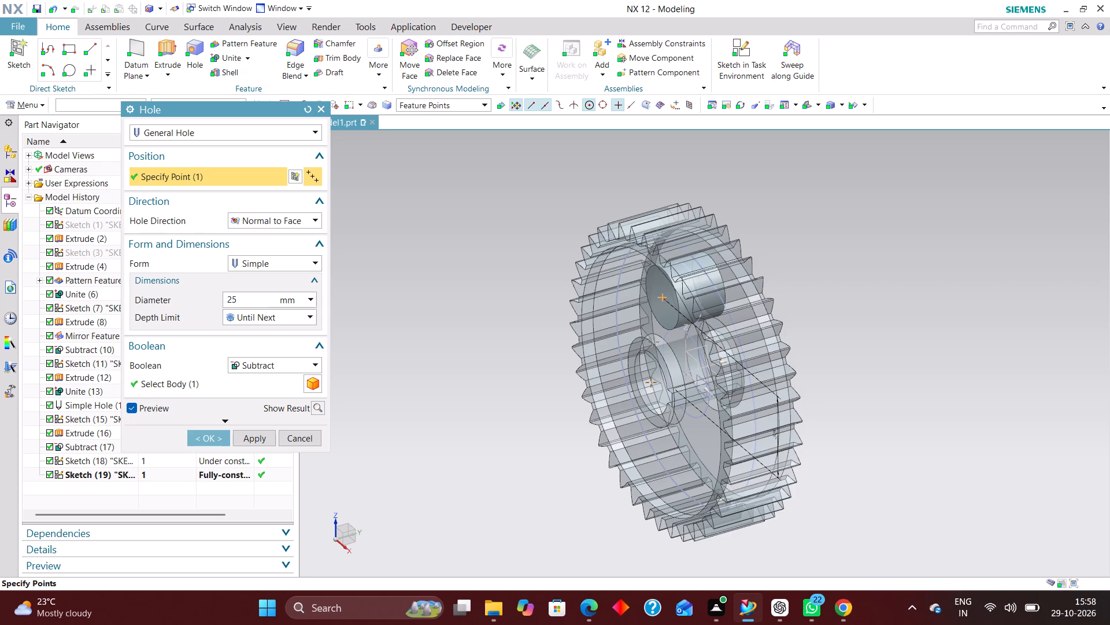
pyautogui.click(210, 438)
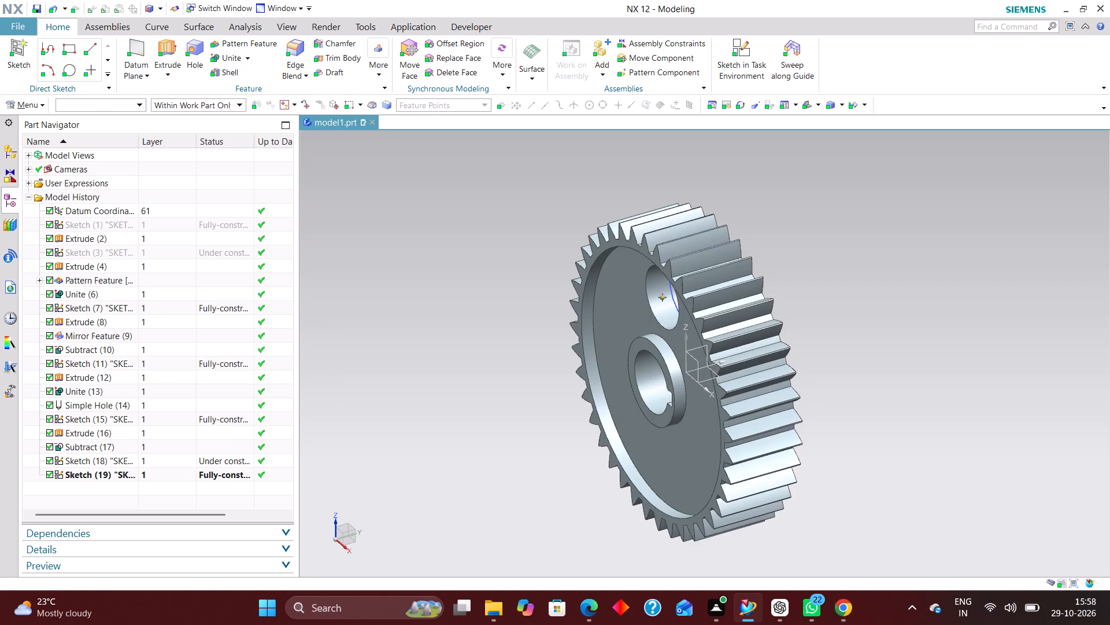
# Hide the leftover circle sketch at the new web hole.
pyautogui.scroll(1, 498, 297)
pyautogui.moveTo(496, 298); pyautogui.dragTo(526, 282, button='middle')
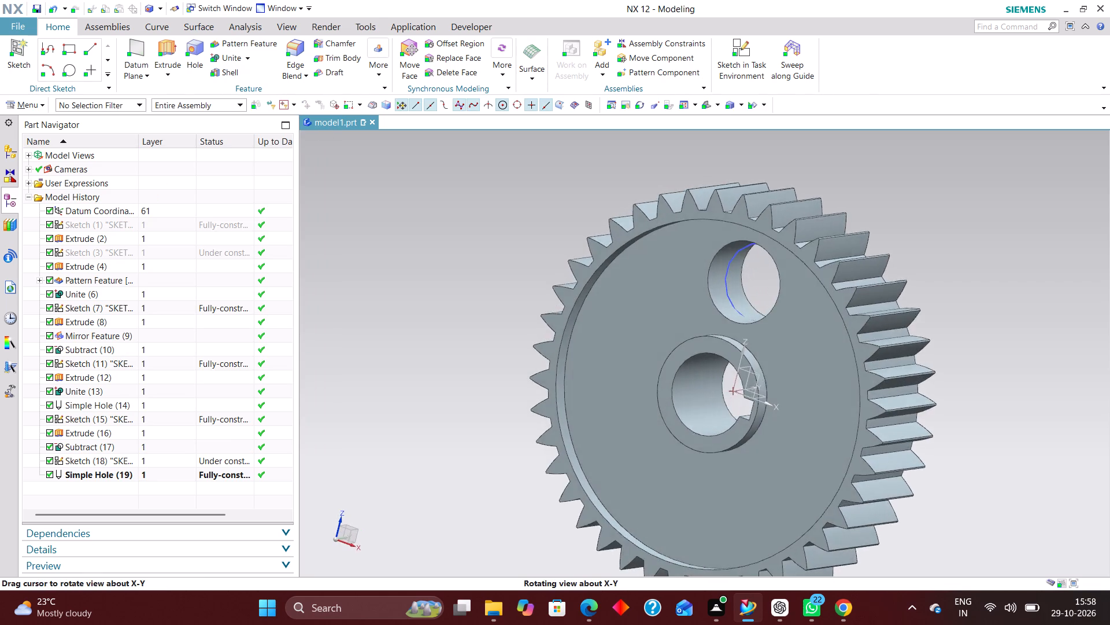
pyautogui.moveTo(526, 282); pyautogui.dragTo(515, 286, button='middle')
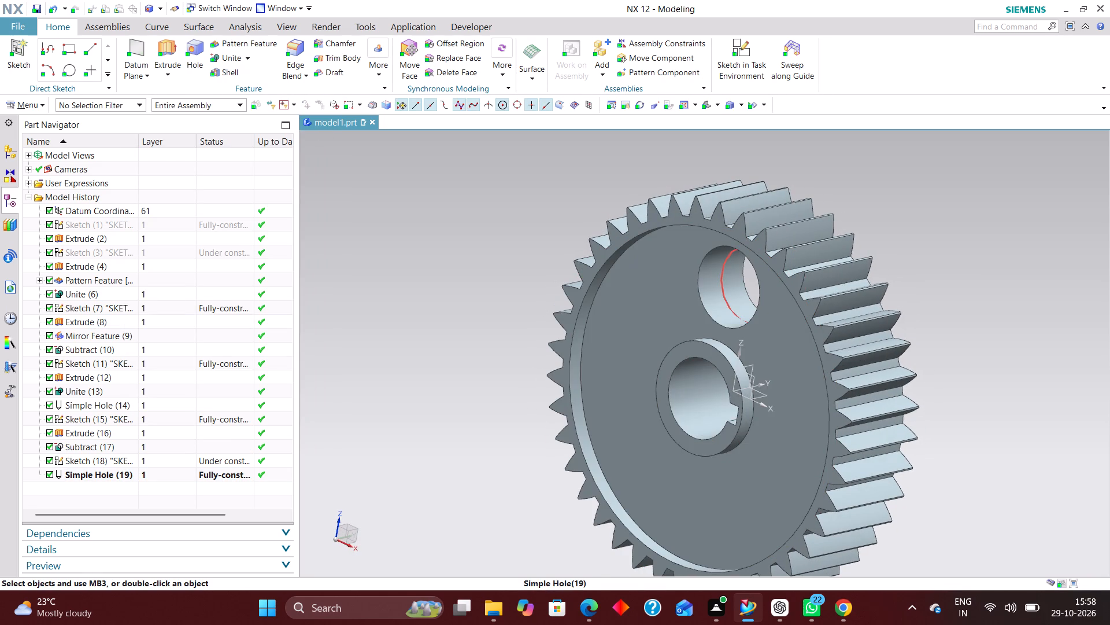
pyautogui.moveTo(722, 278); pyautogui.dragTo(724, 328, button='right')
pyautogui.scroll(-1, 456, 245)
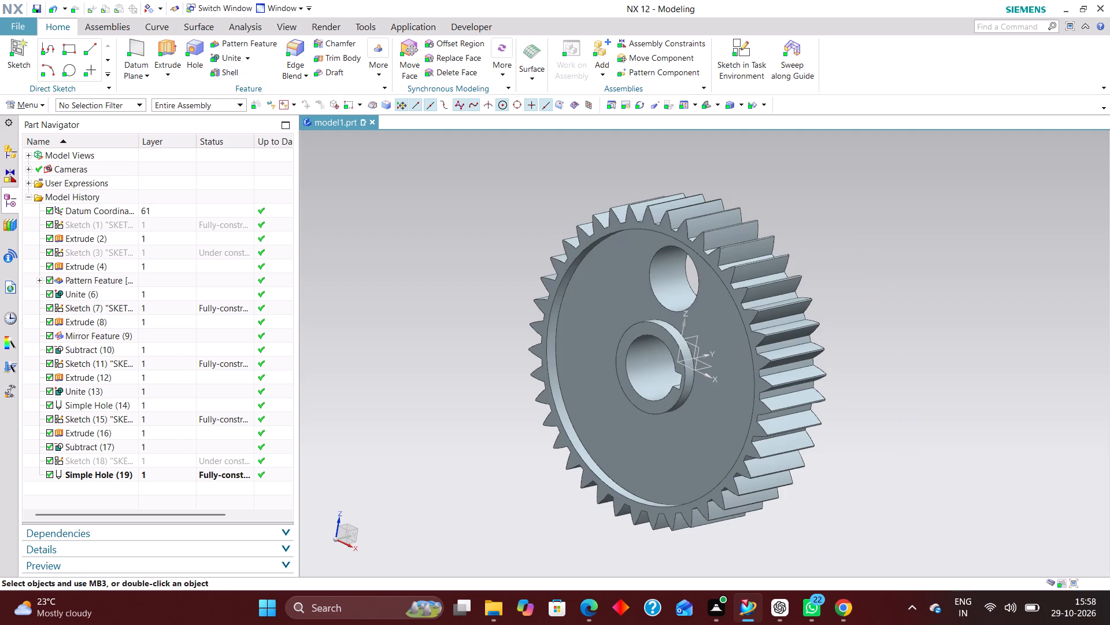
# Reopen the new web hole with rollback, enter its position sketch and hide the gear body.
pyautogui.middleClick(468, 253)
pyautogui.scroll(1, 514, 241)
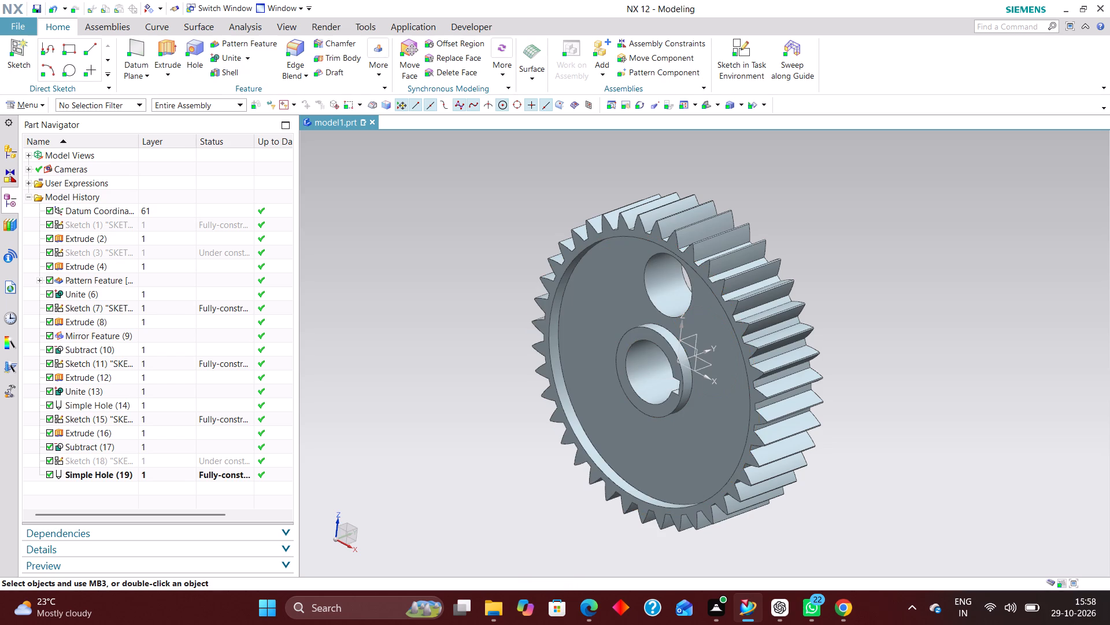
pyautogui.click(165, 476)
pyautogui.rightClick(166, 475)
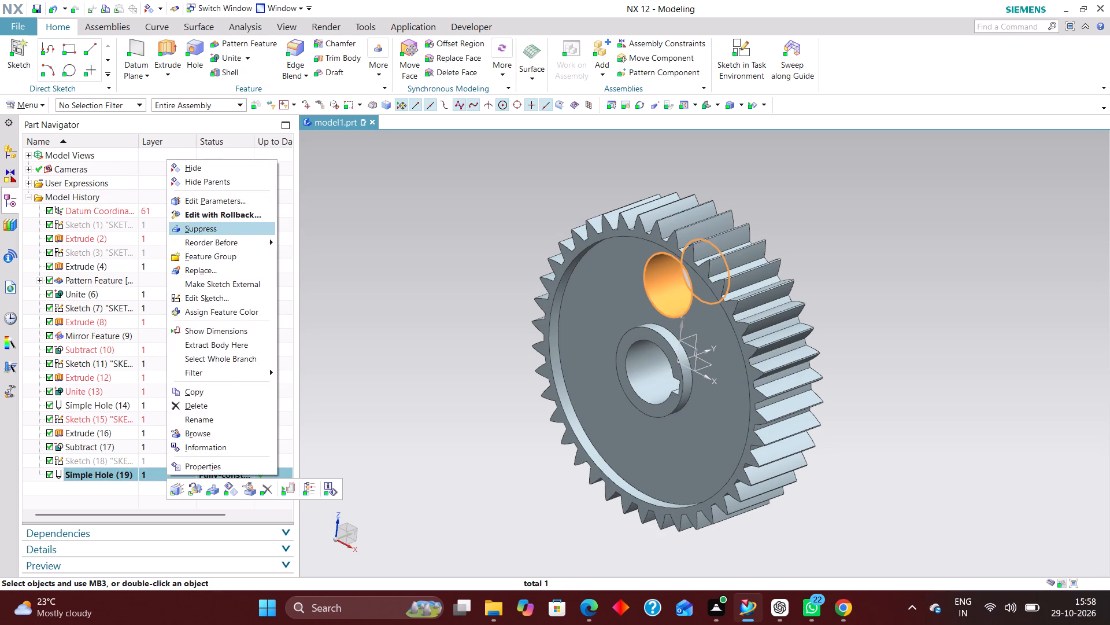
pyautogui.click(225, 215)
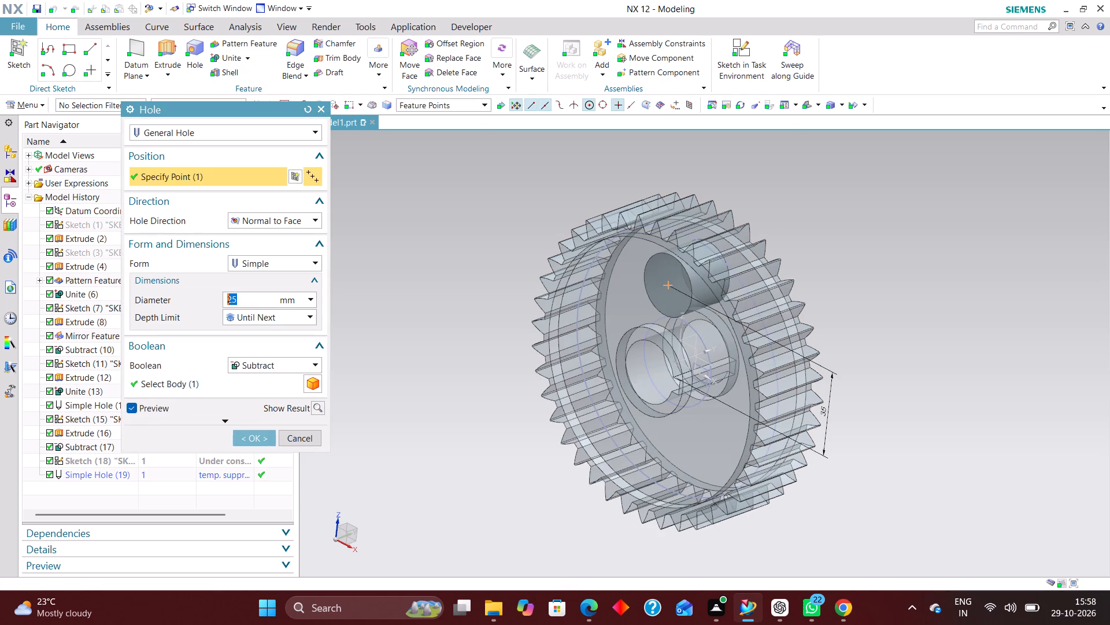
pyautogui.click(297, 181)
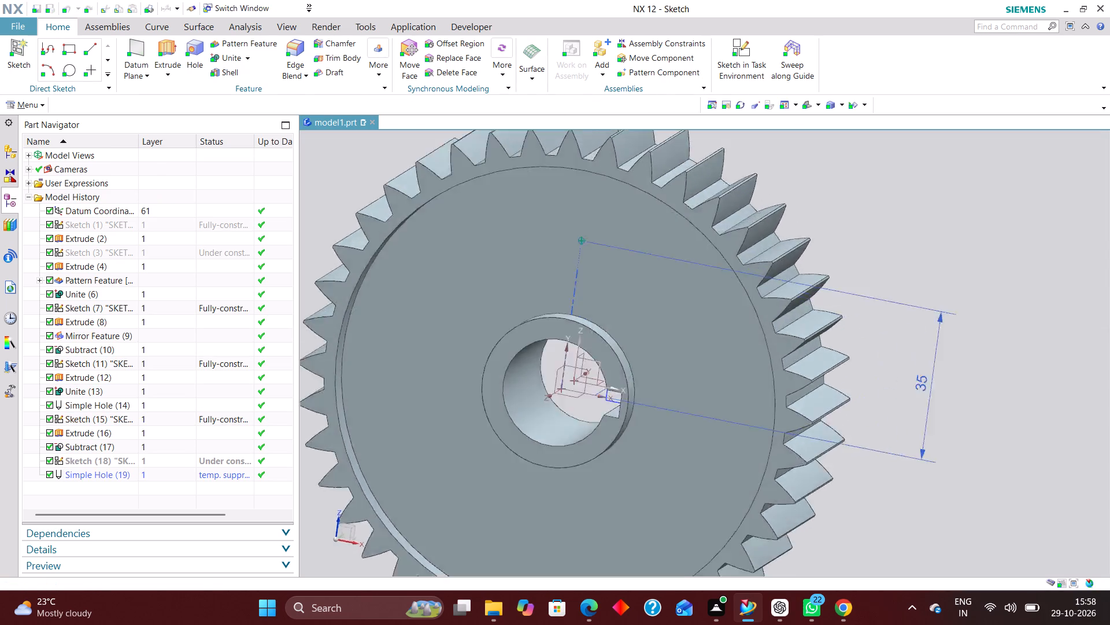
pyautogui.scroll(-4, 728, 227)
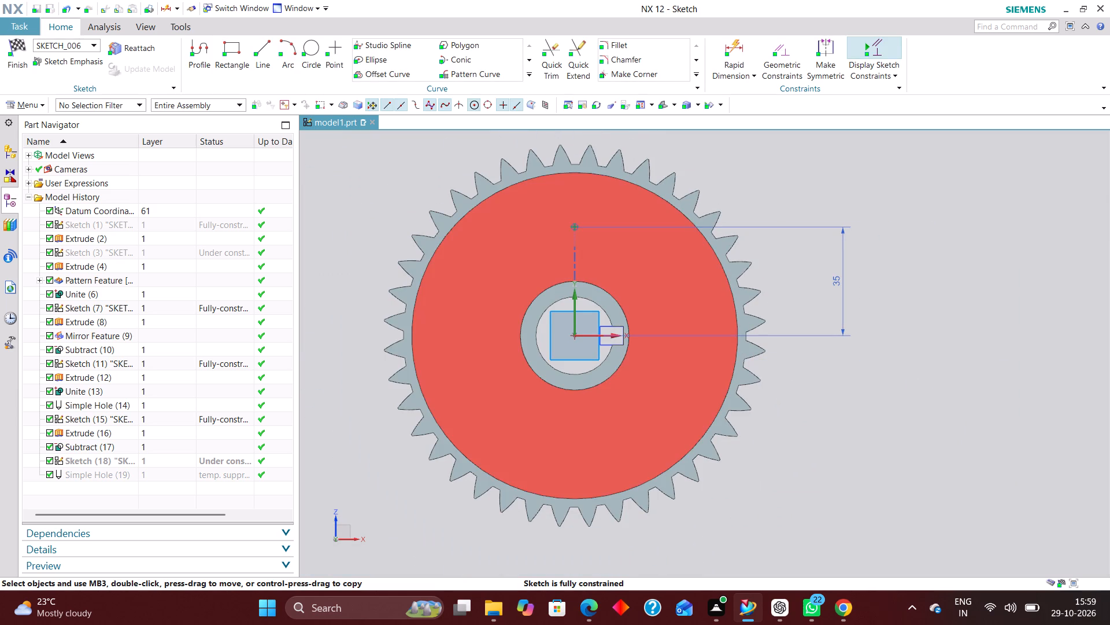
pyautogui.moveTo(613, 240); pyautogui.dragTo(621, 305, button='right')
# Delete the hole point's vertical-axis constraint, move the point about 29 mm off that axis, and delete its 35 mm vertical dimension.
pyautogui.moveTo(573, 237); pyautogui.dragTo(451, 237, button='right')
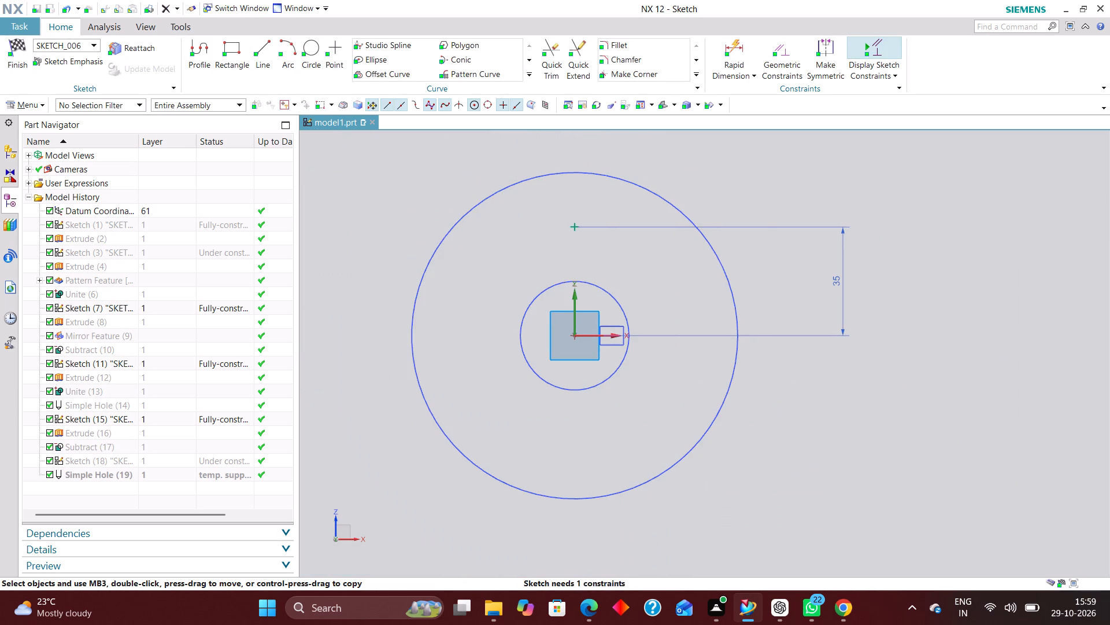
pyautogui.moveTo(574, 225); pyautogui.dragTo(653, 254)
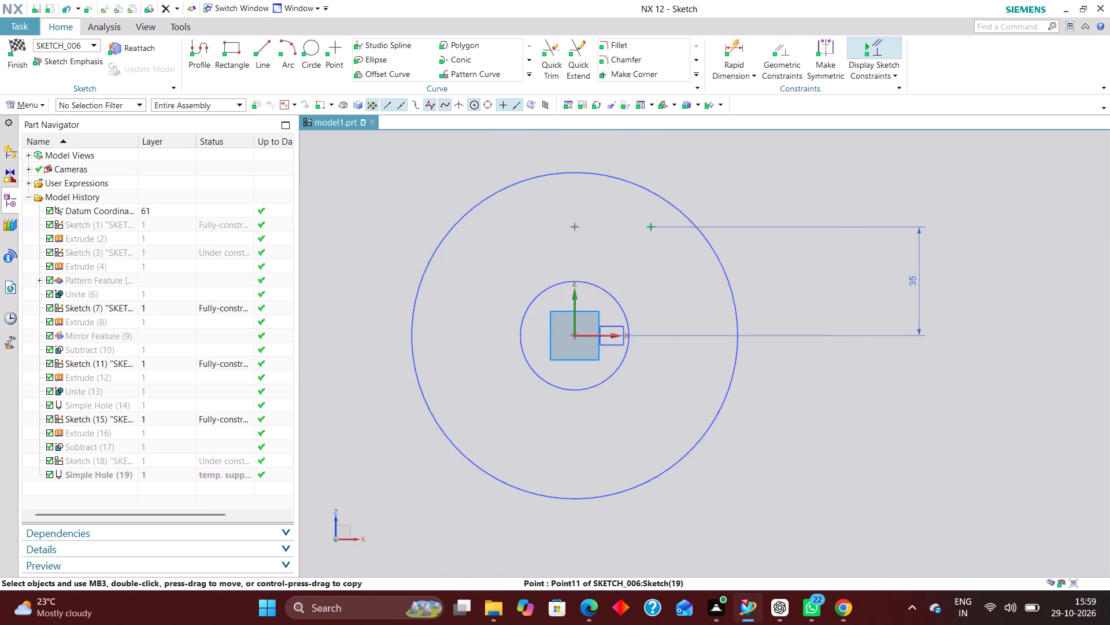
pyautogui.moveTo(653, 254); pyautogui.dragTo(663, 259)
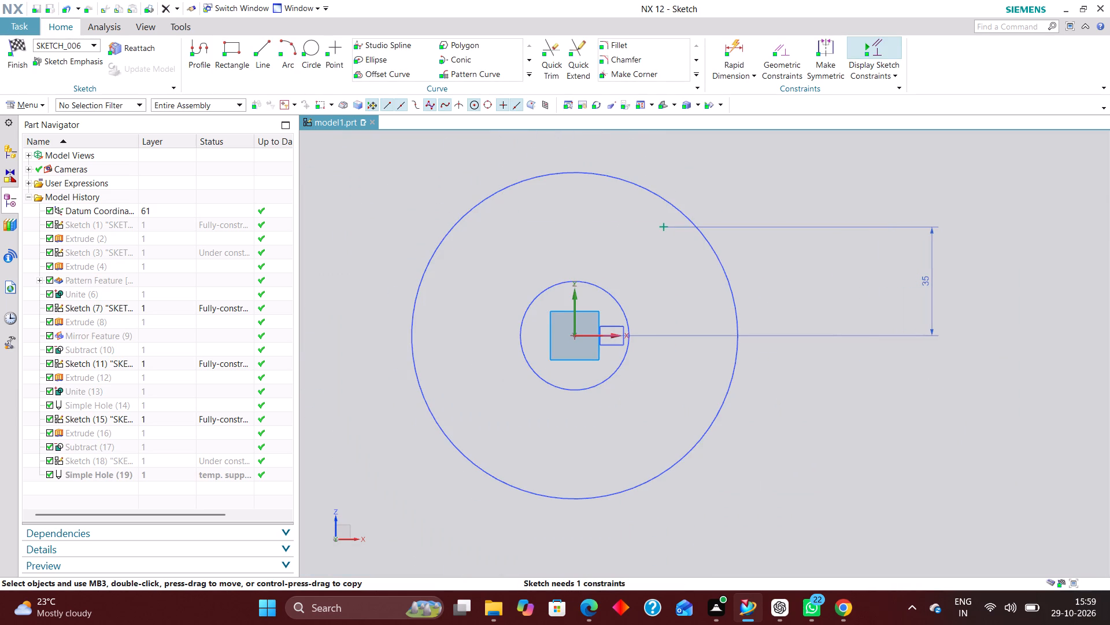
pyautogui.moveTo(935, 279); pyautogui.dragTo(742, 292, button='right')
# Constrain the hole point to lie on the sketch's horizontal X axis.
pyautogui.click(785, 49)
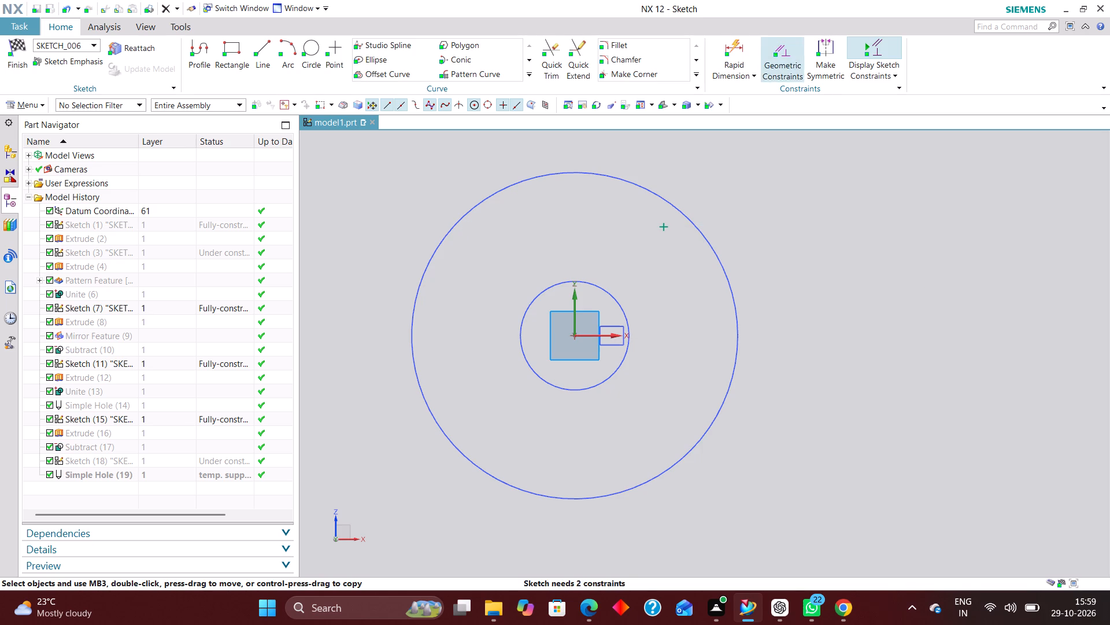
pyautogui.click(667, 224)
pyautogui.click(594, 333)
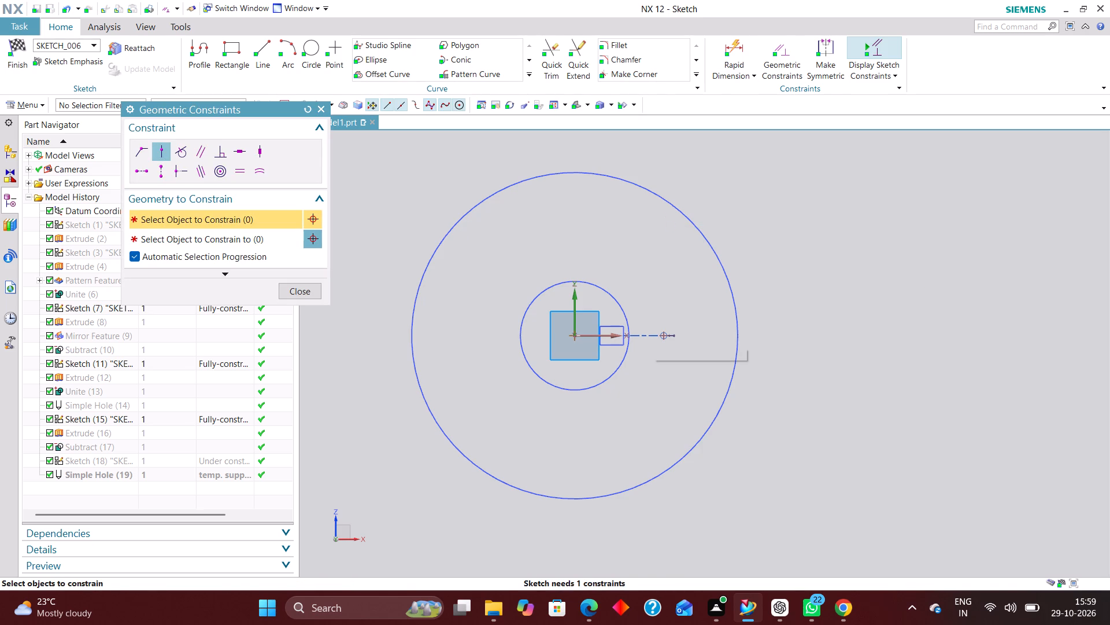
# Dimension the hole point 35 mm from the sketch's vertical axis and finish the sketch.
pyautogui.click(725, 43)
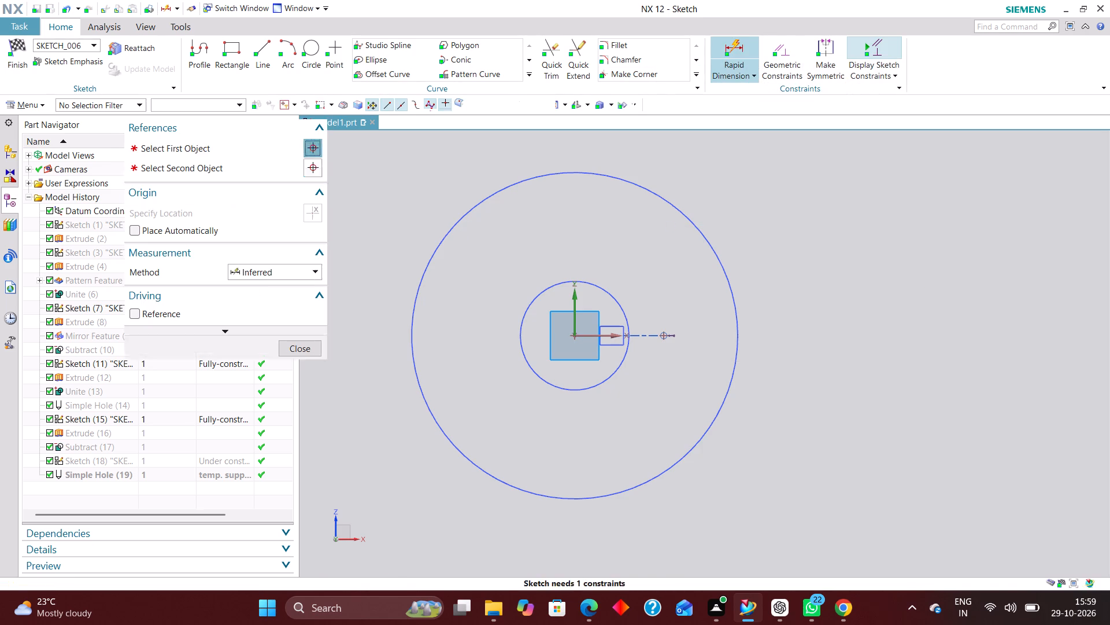
pyautogui.click(576, 309)
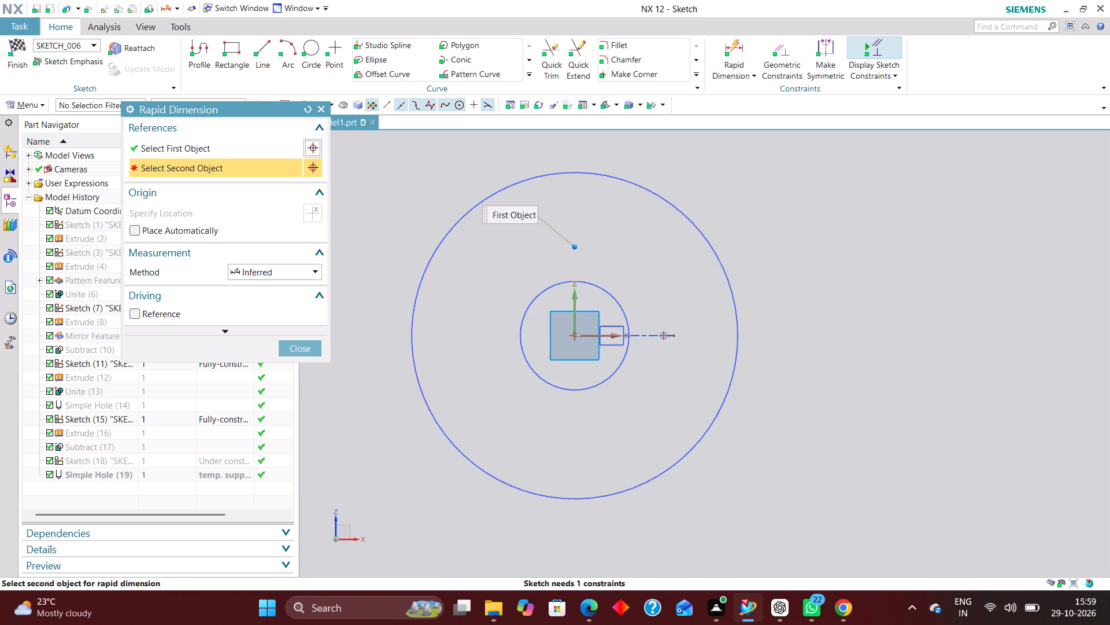
pyautogui.click(664, 336)
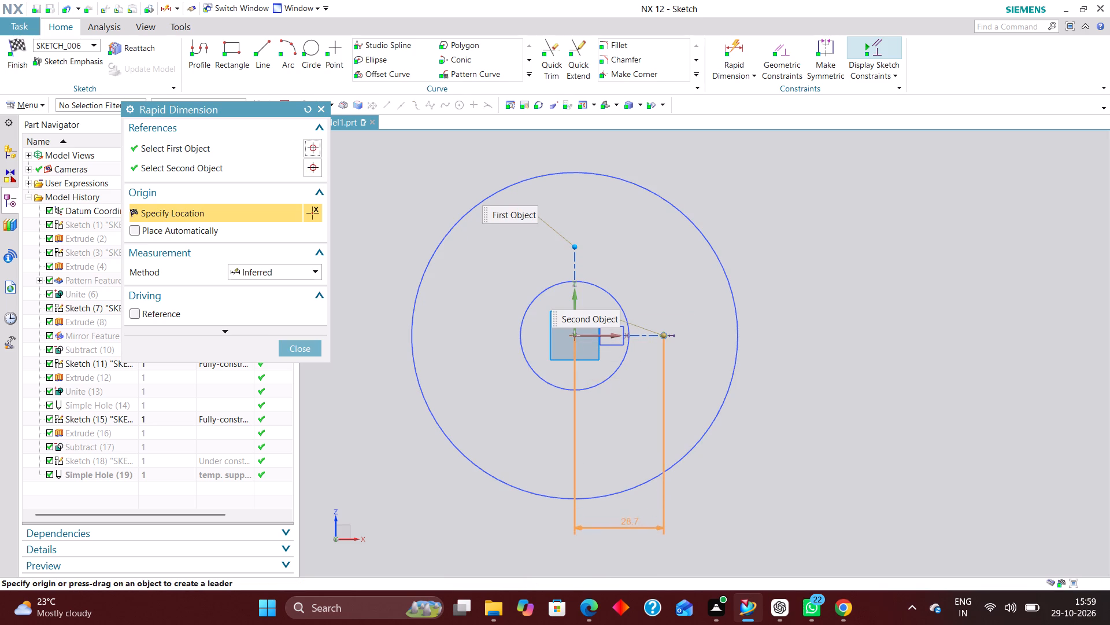
pyautogui.click(627, 525)
pyautogui.write('35')
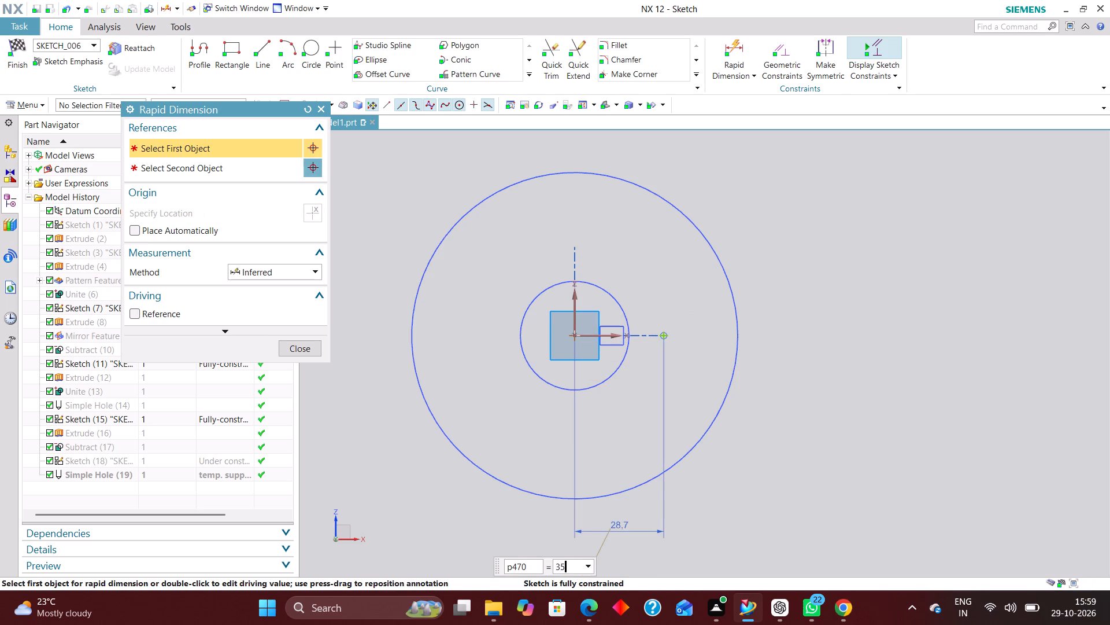
pyautogui.press('Return')
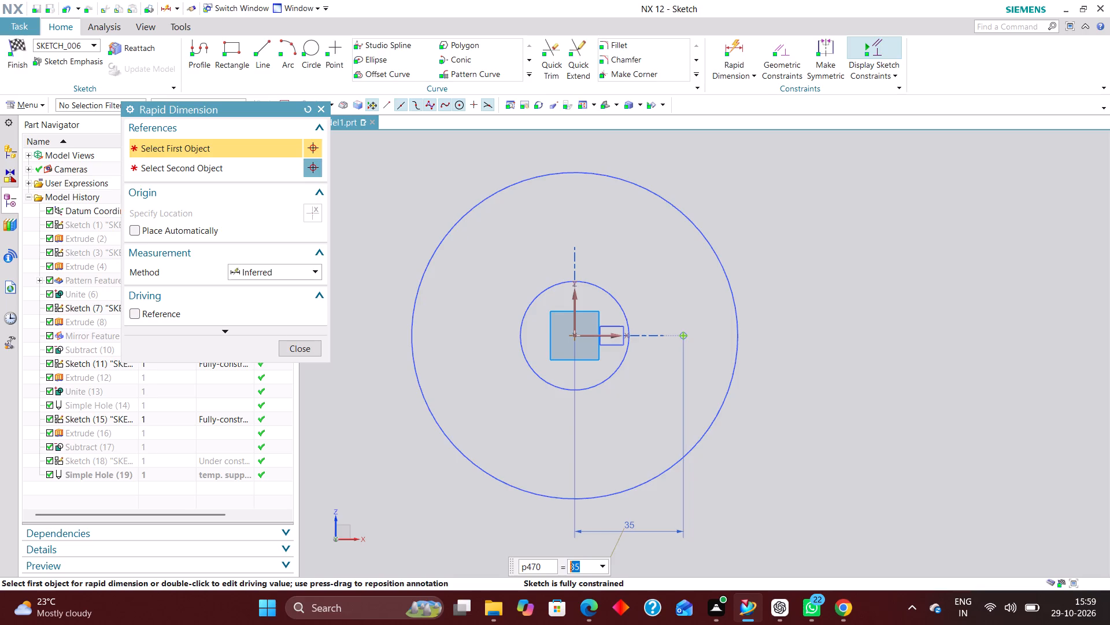
pyautogui.click(300, 350)
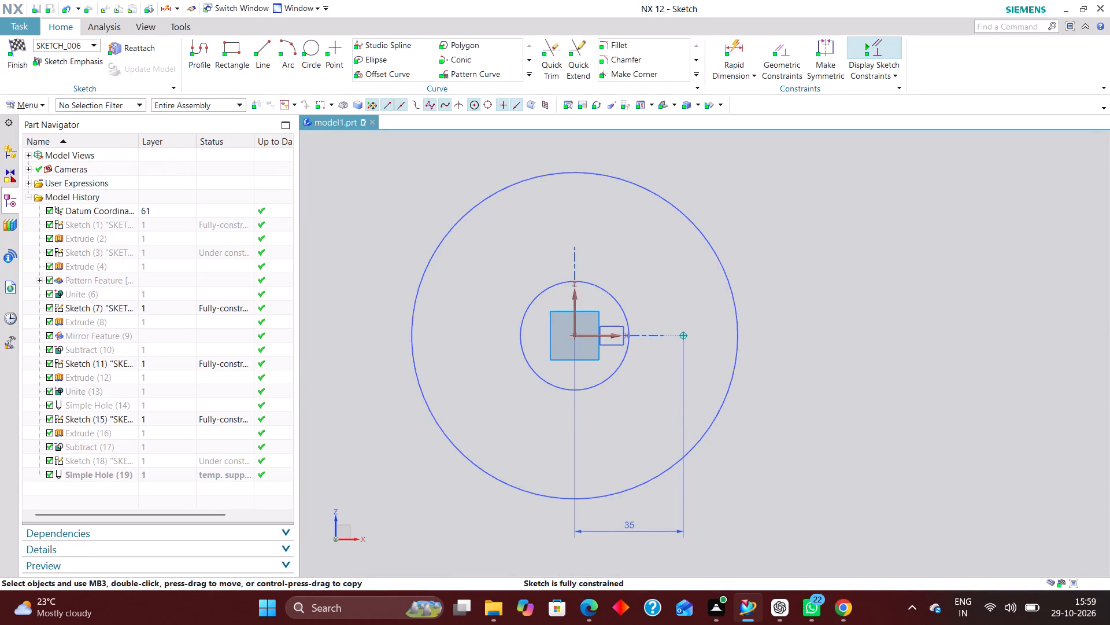
pyautogui.click(16, 40)
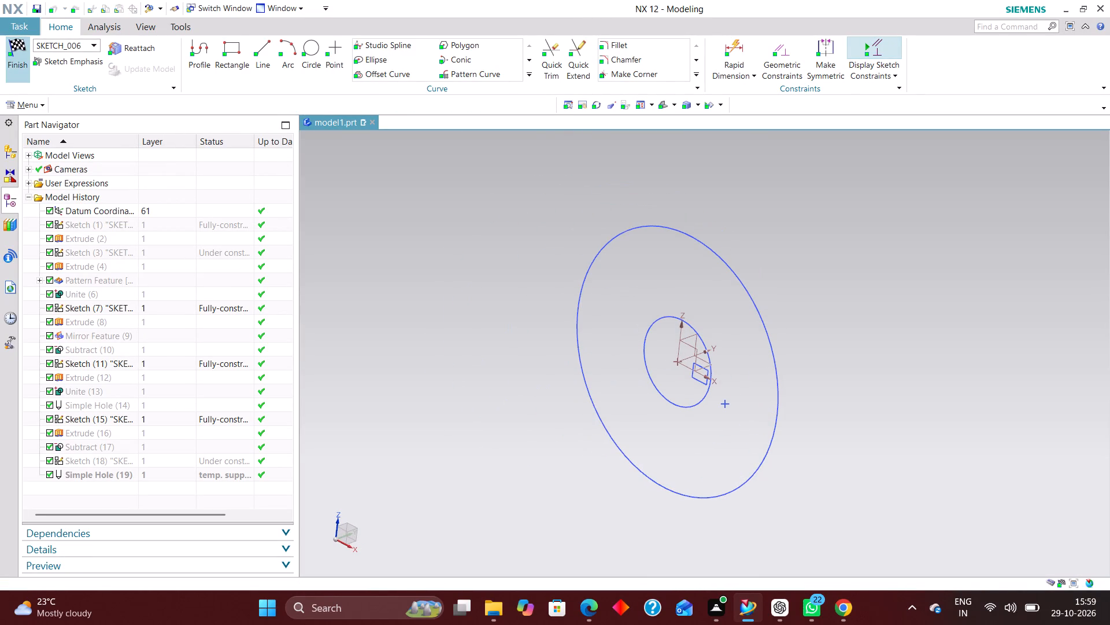
# Show the hidden gear body again while the Hole edit is open.
pyautogui.rightClick(94, 446)
pyautogui.click(111, 451)
pyautogui.moveTo(917, 324); pyautogui.dragTo(940, 310, button='middle')
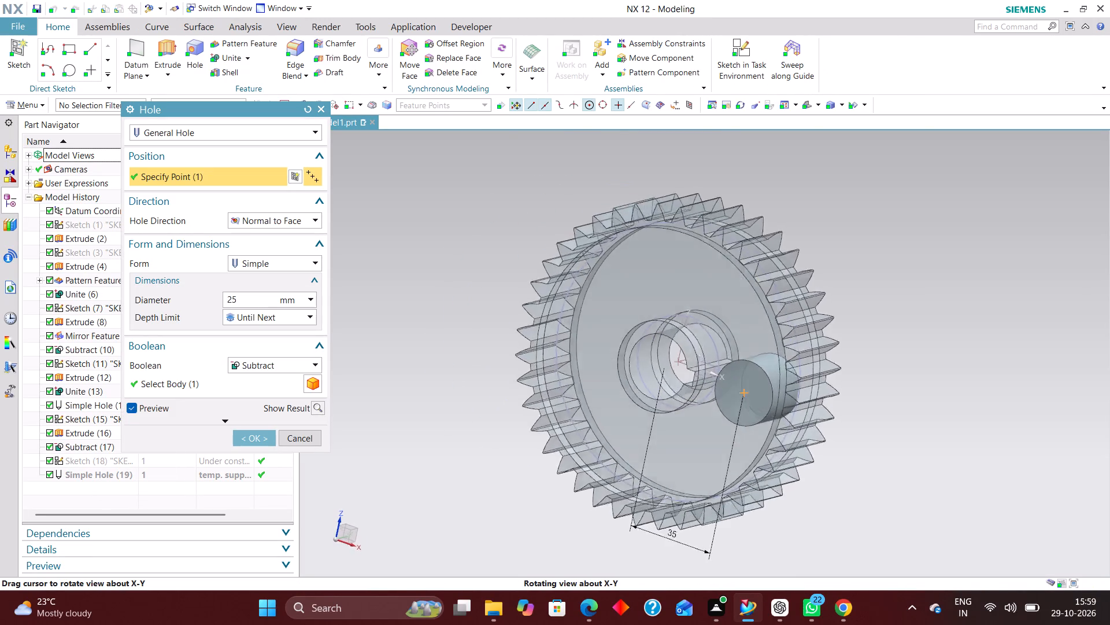
# Accept the edited 25 mm simple web hole, normal to the face, with Until Next depth, subtracted from the gear body.
pyautogui.moveTo(940, 310); pyautogui.dragTo(956, 336, button='middle')
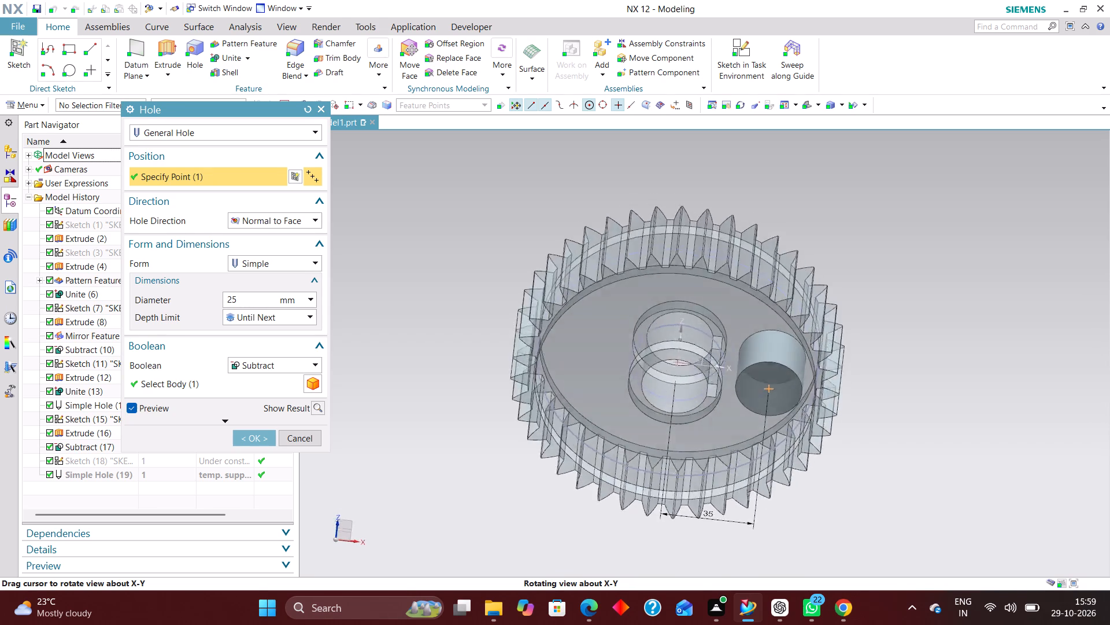
pyautogui.moveTo(956, 336); pyautogui.dragTo(936, 315, button='middle')
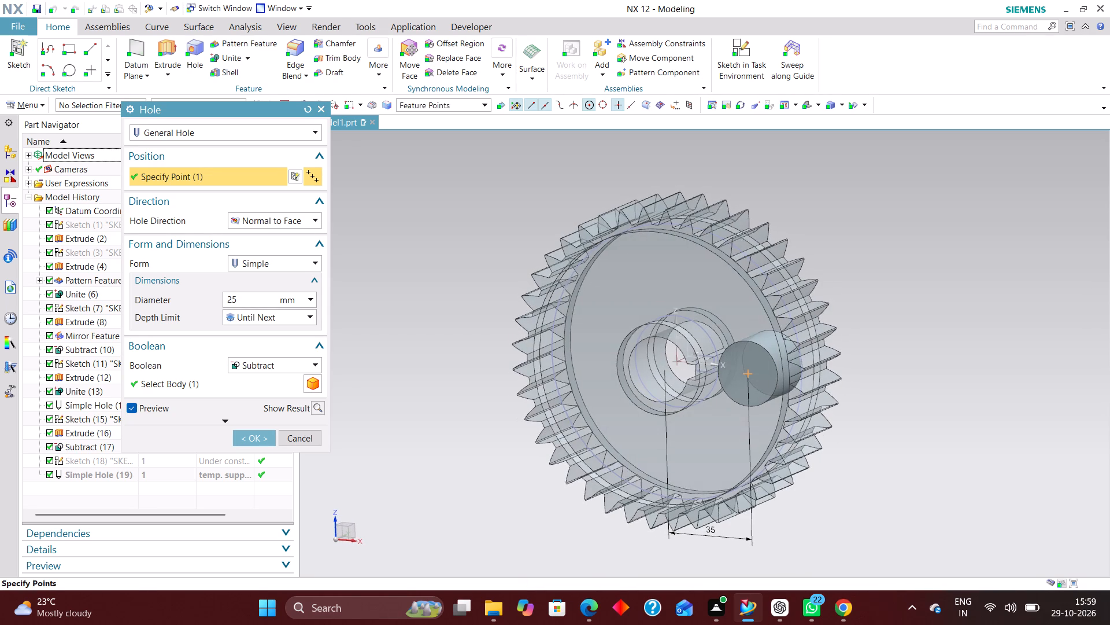
pyautogui.click(246, 436)
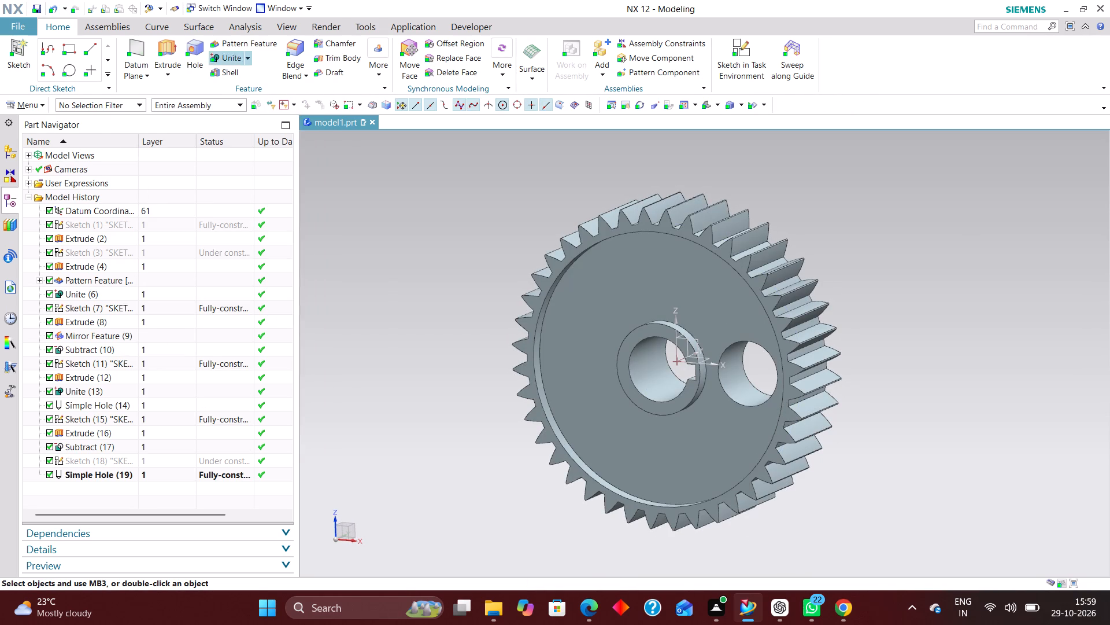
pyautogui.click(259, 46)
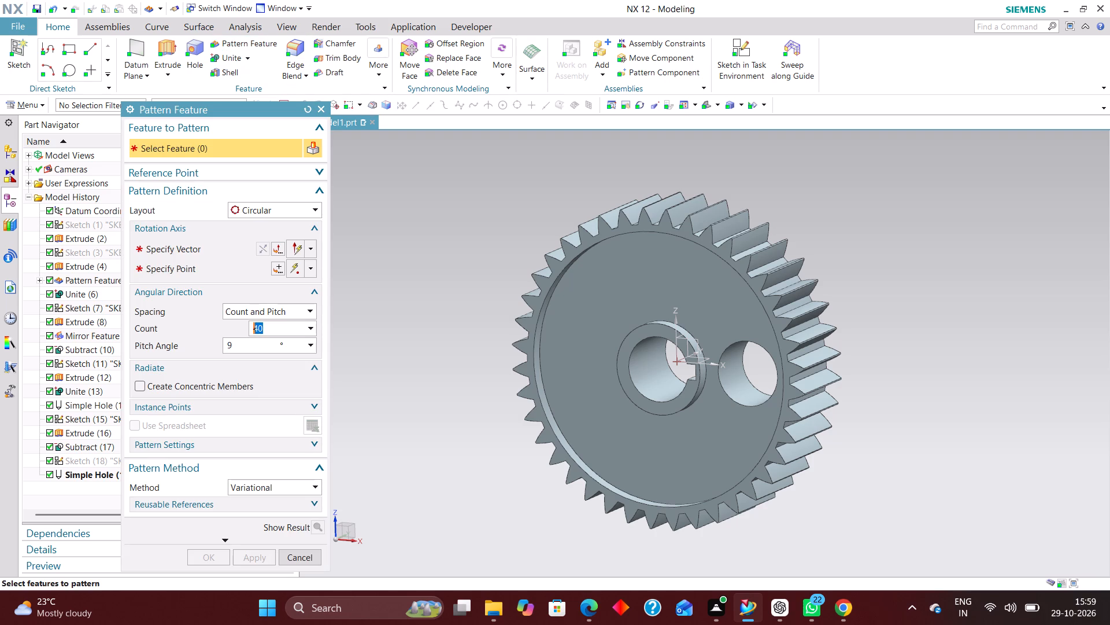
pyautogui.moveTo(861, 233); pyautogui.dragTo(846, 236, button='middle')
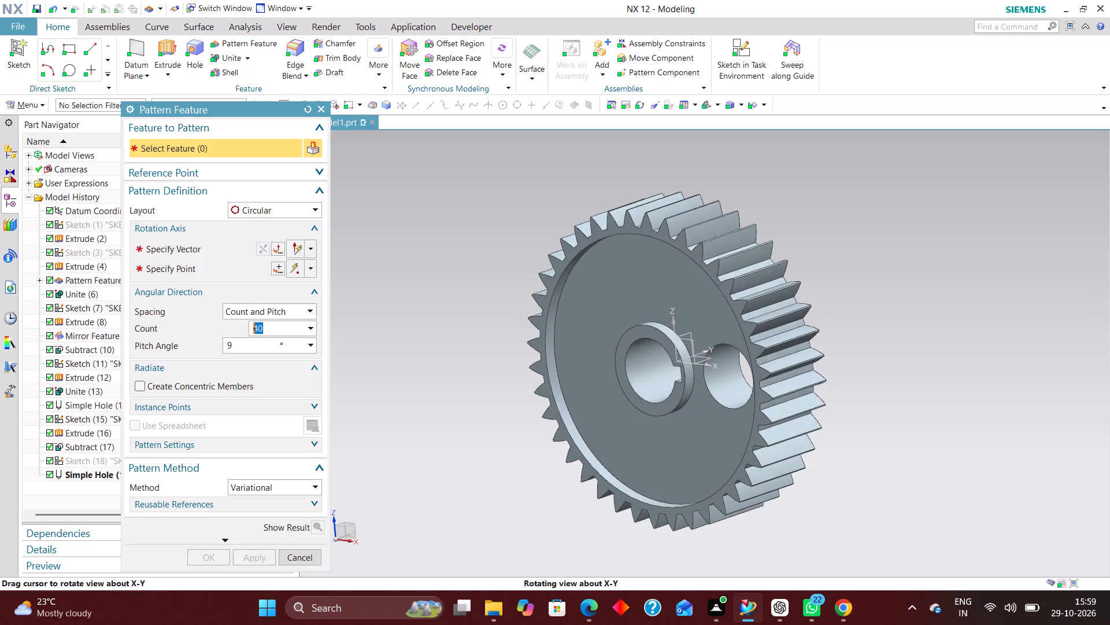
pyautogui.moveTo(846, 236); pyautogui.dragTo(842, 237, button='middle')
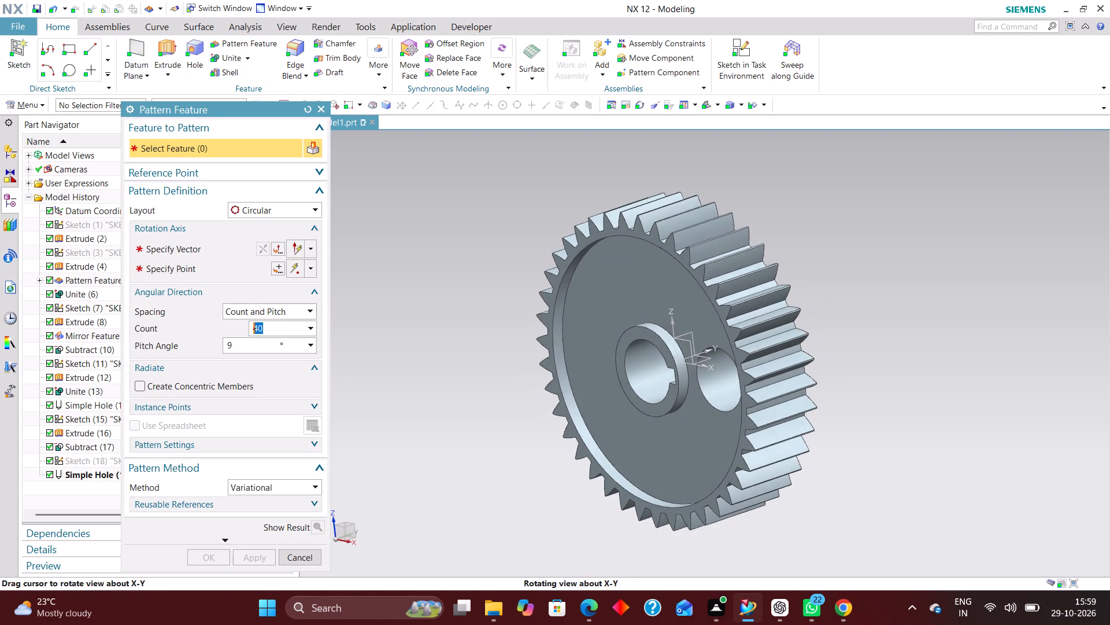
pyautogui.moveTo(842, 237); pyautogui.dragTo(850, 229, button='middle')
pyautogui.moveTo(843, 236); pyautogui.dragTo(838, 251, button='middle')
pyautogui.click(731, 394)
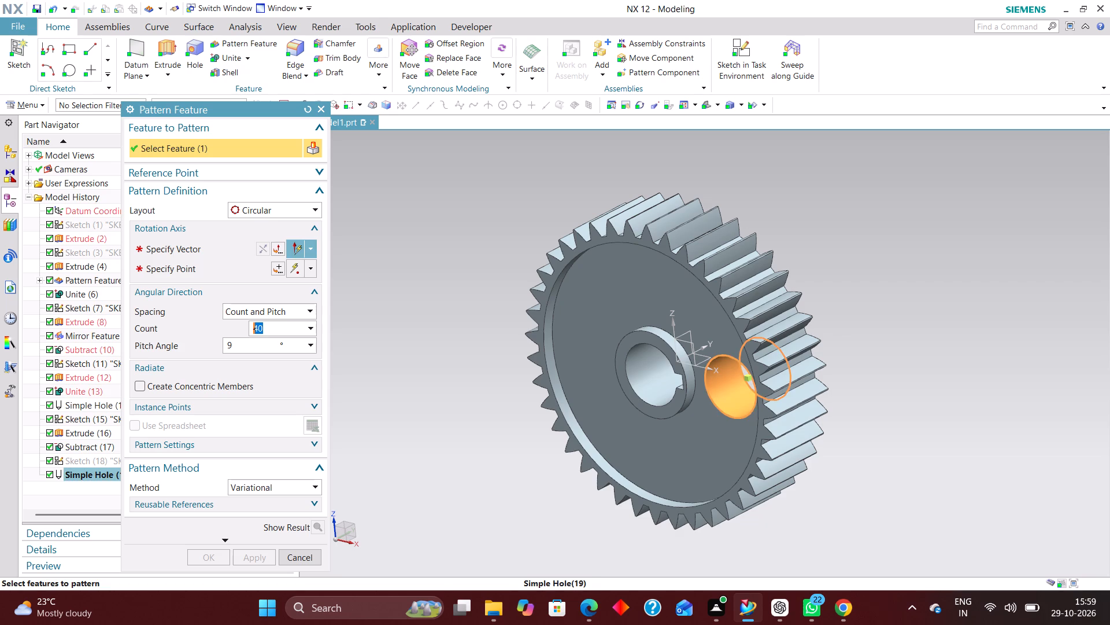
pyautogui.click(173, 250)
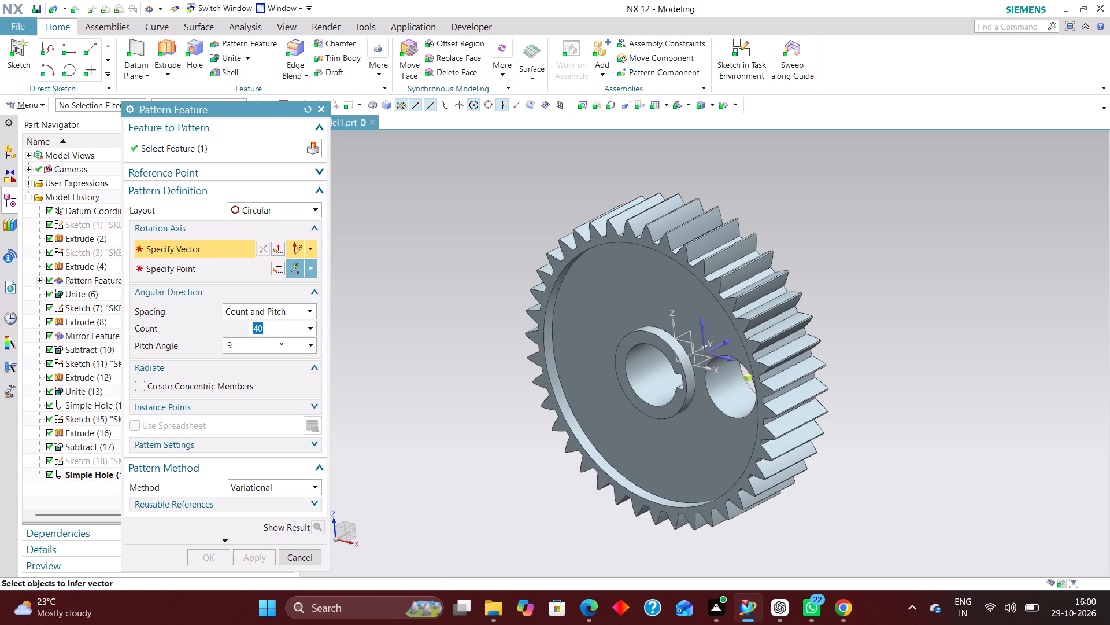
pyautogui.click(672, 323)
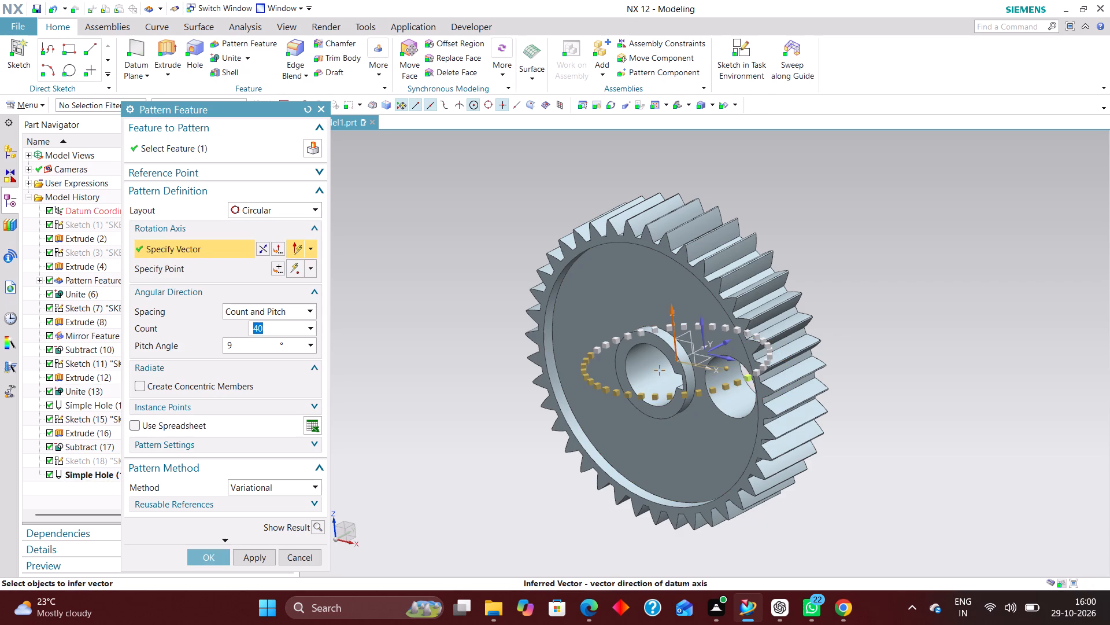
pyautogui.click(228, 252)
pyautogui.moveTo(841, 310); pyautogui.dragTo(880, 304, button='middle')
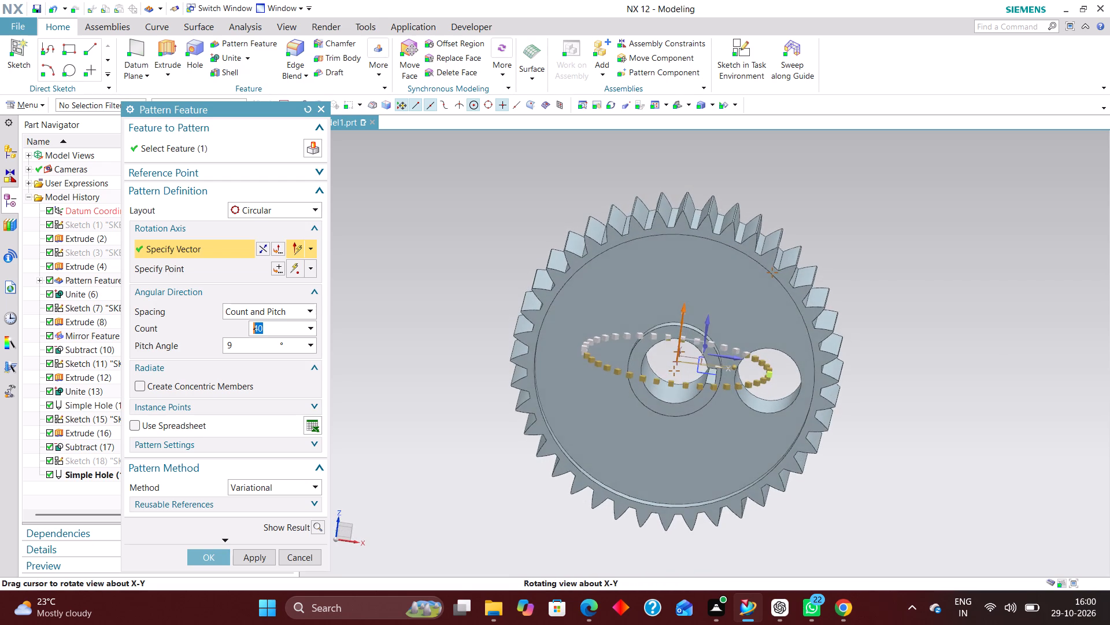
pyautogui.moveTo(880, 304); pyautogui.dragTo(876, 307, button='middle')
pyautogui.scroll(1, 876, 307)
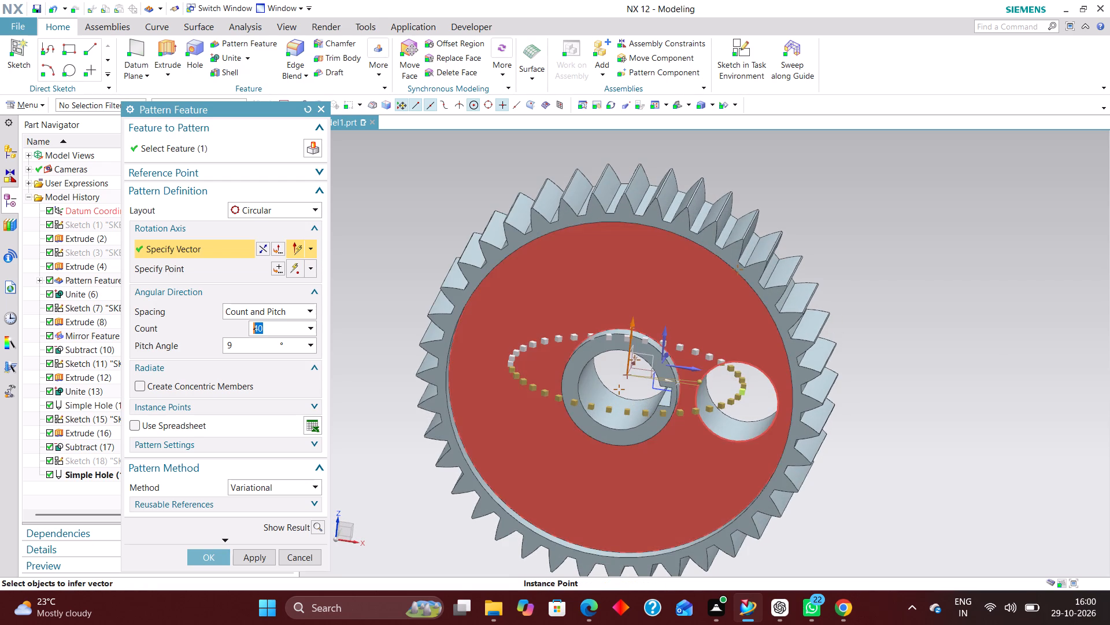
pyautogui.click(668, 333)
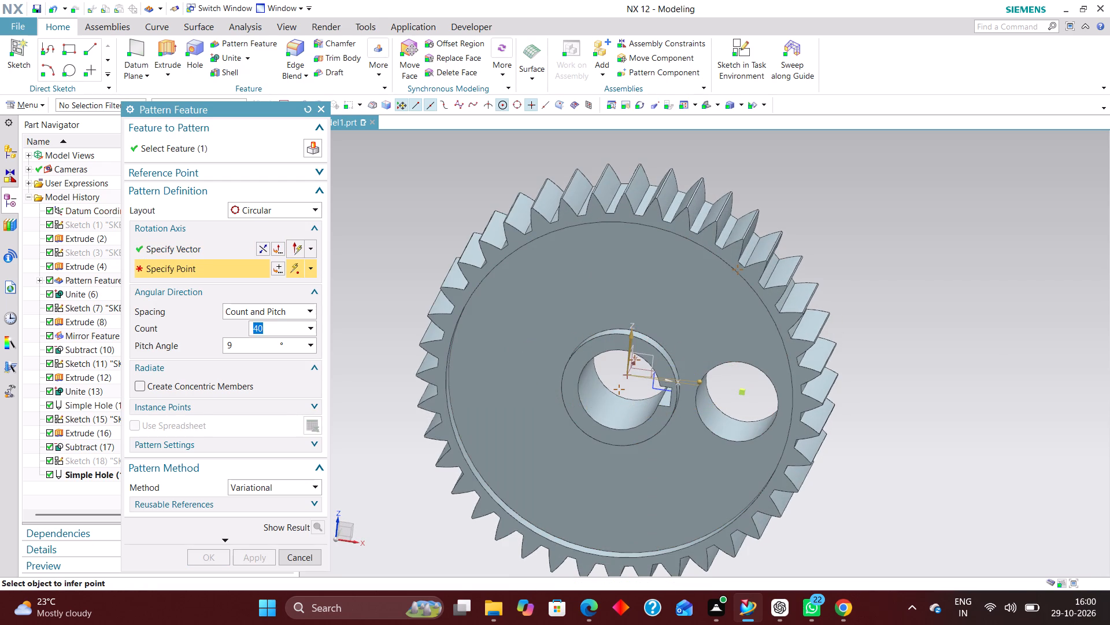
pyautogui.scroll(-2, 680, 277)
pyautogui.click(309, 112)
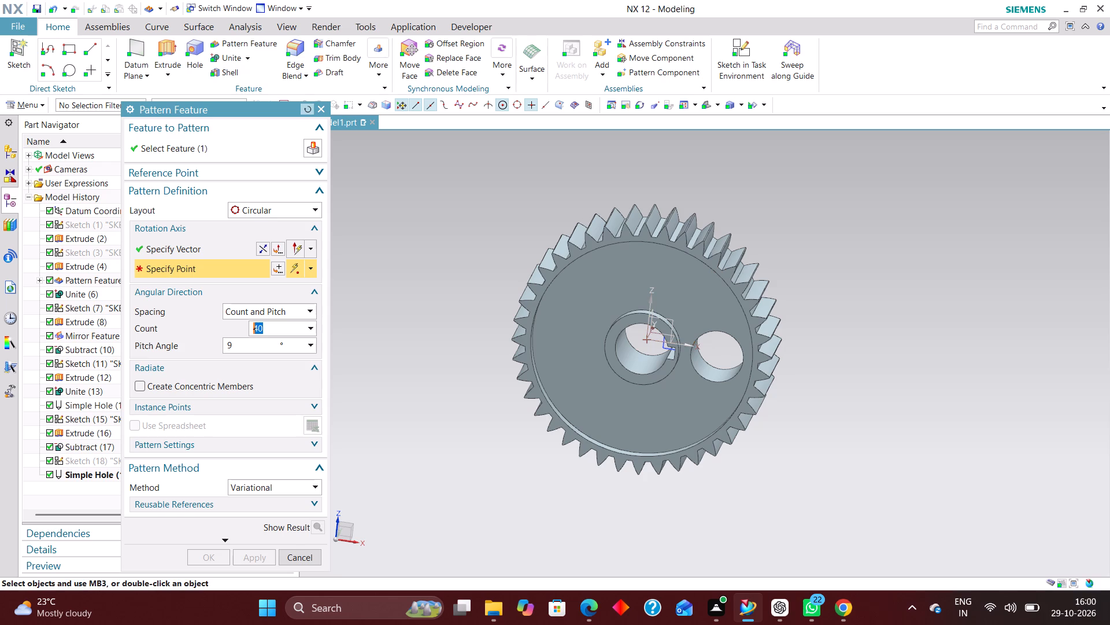
# Set the Pattern Feature direction along the datum Y axis and choose the off-centre web hole as the feature to pattern.
pyautogui.click(216, 251)
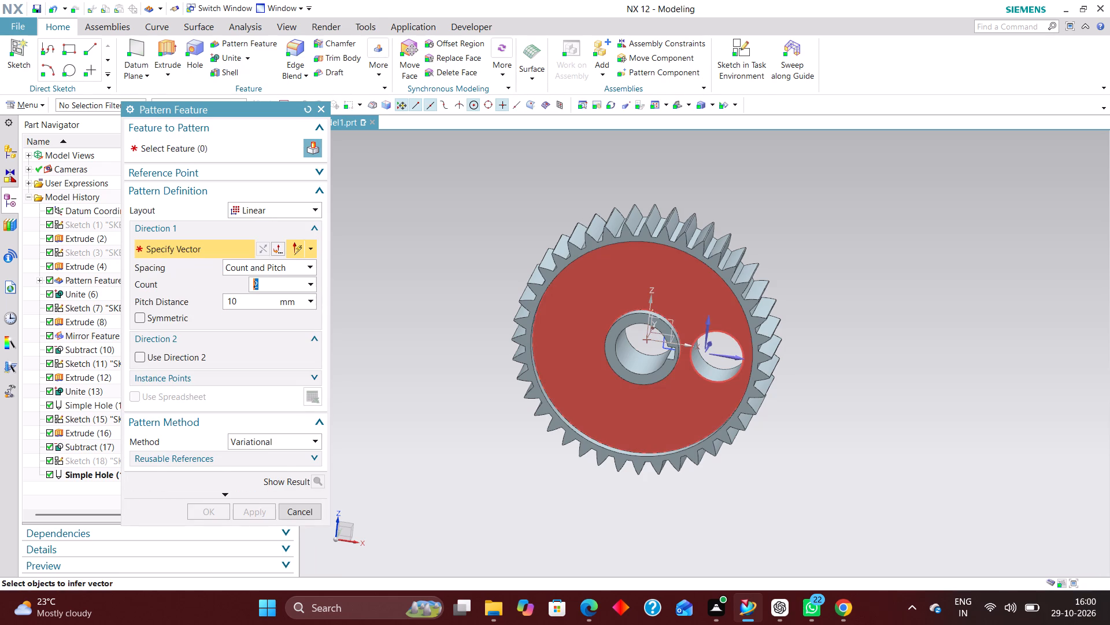
pyautogui.moveTo(694, 286); pyautogui.dragTo(717, 266, button='middle')
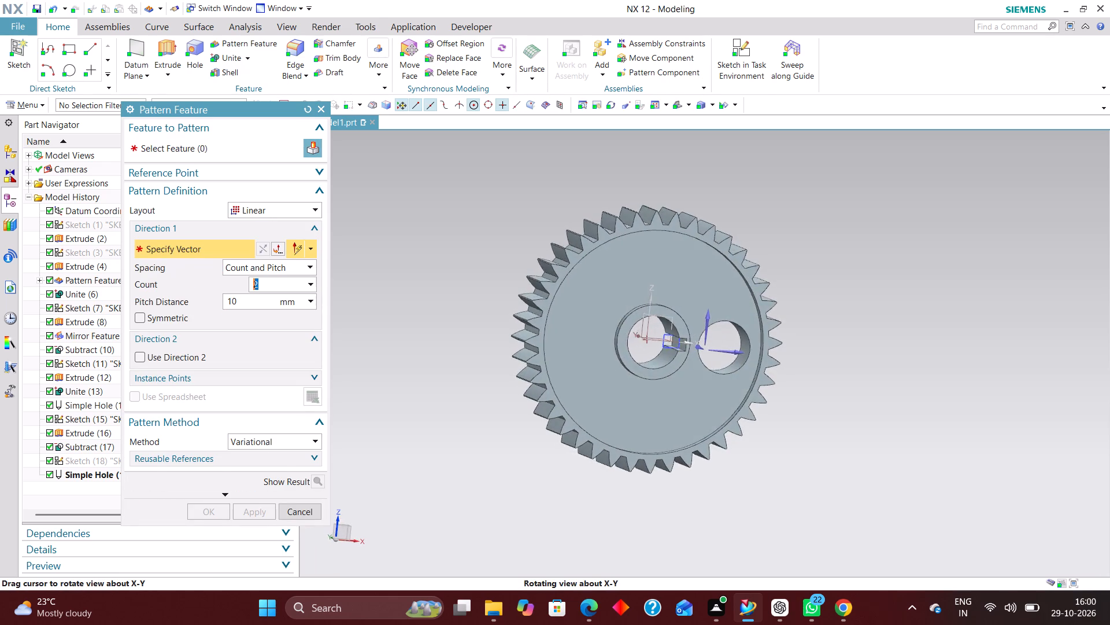
pyautogui.moveTo(717, 266); pyautogui.dragTo(709, 271, button='middle')
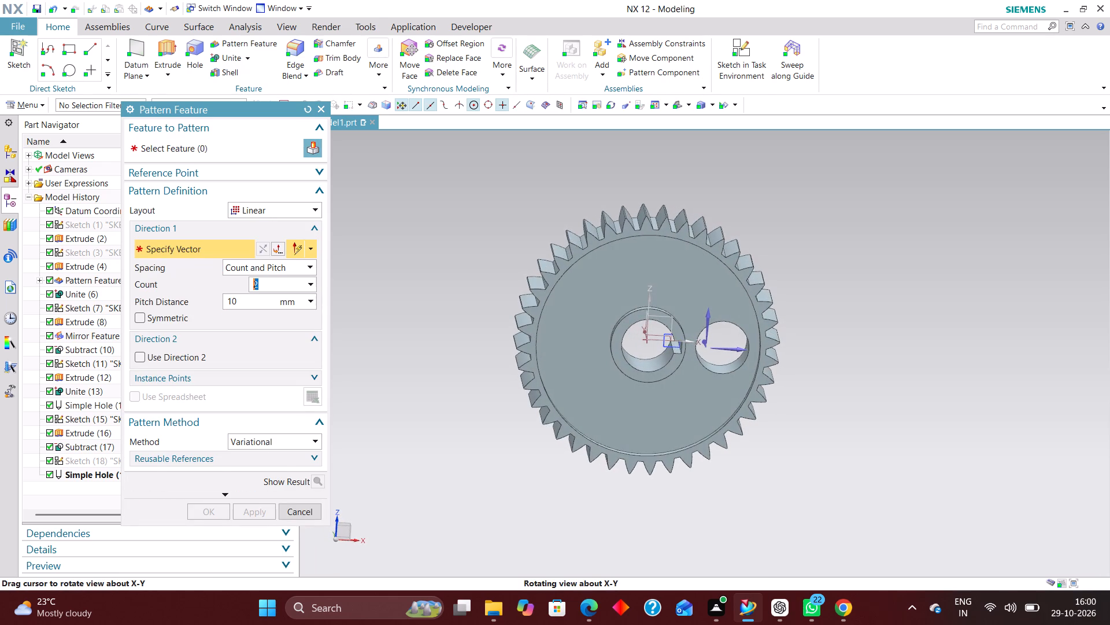
pyautogui.moveTo(709, 271); pyautogui.dragTo(704, 270, button='middle')
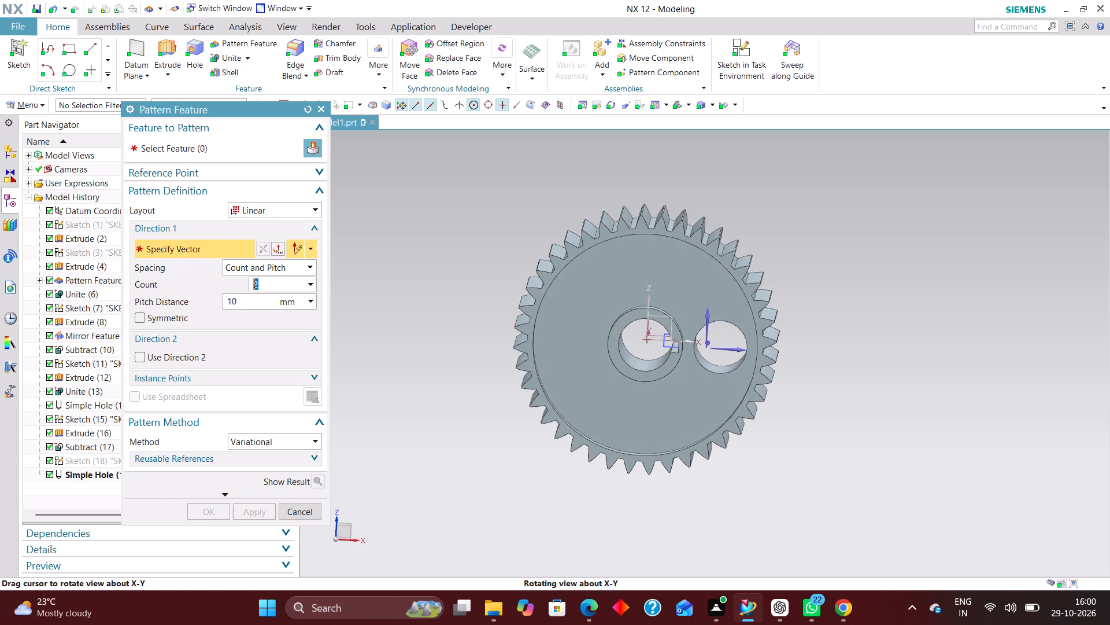
pyautogui.moveTo(704, 270); pyautogui.dragTo(704, 271, button='middle')
pyautogui.scroll(1, 704, 271)
pyautogui.moveTo(675, 323); pyautogui.dragTo(667, 331, button='middle')
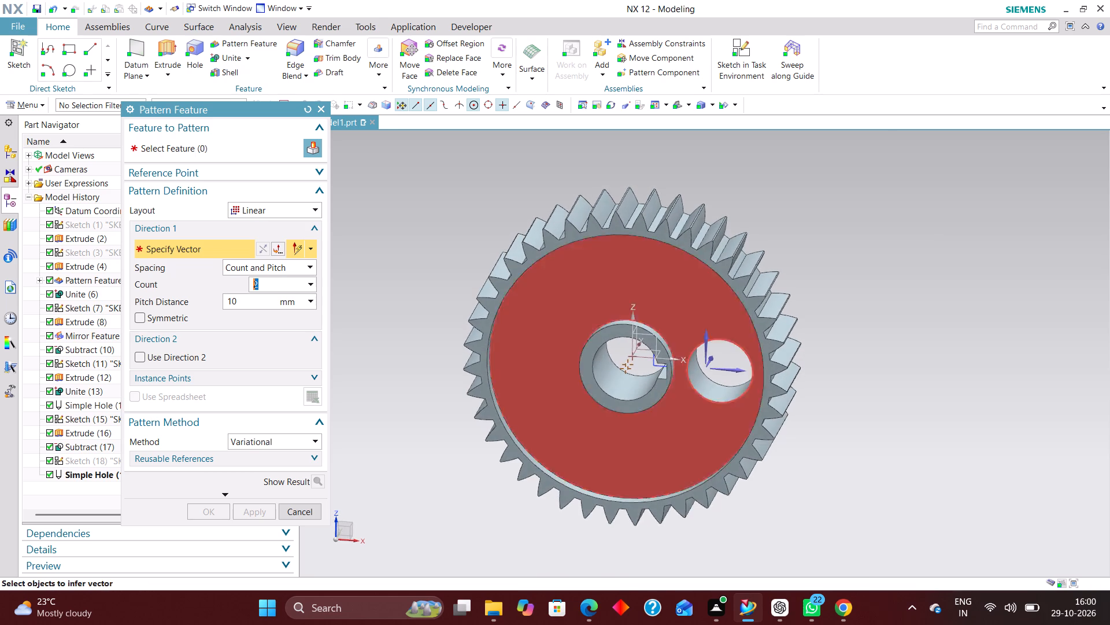
pyautogui.scroll(4, 632, 370)
pyautogui.click(640, 332)
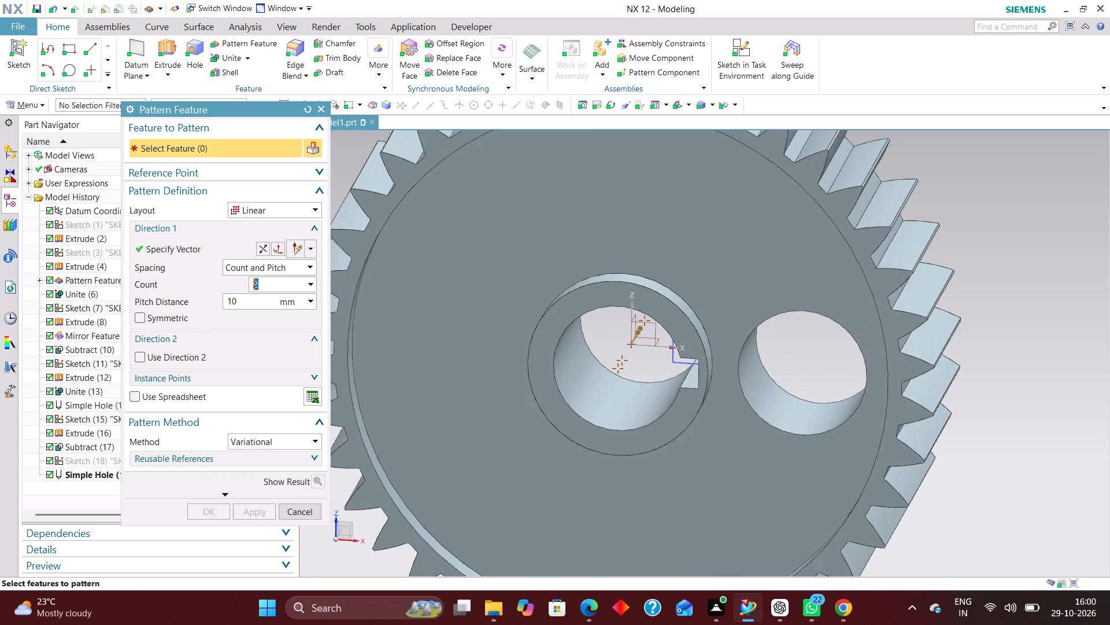
pyautogui.scroll(-2, 693, 233)
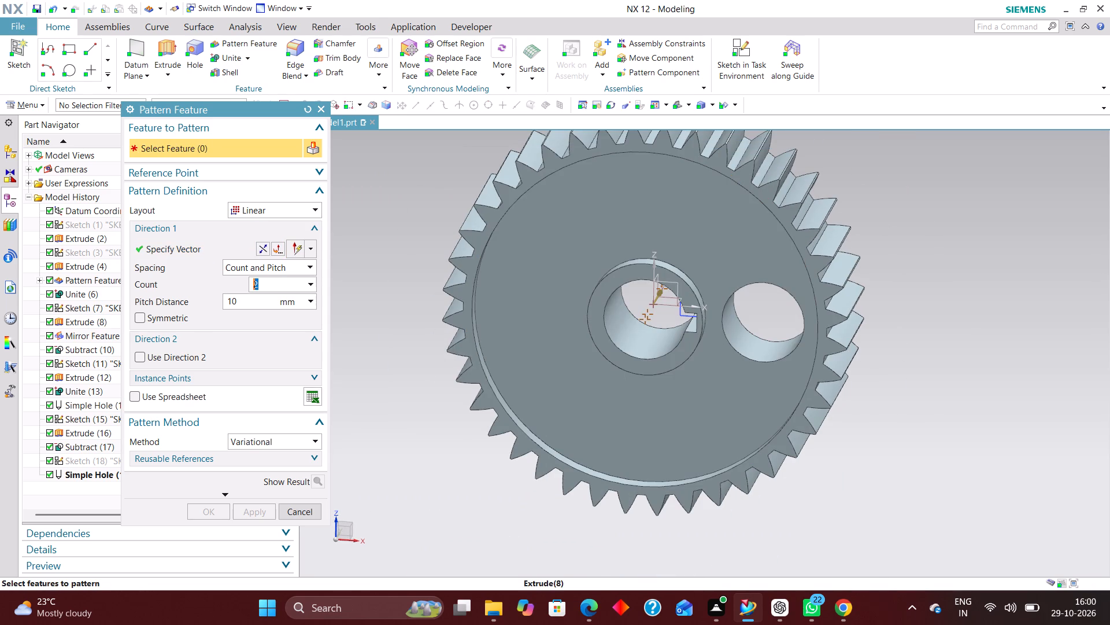
pyautogui.moveTo(933, 234); pyautogui.dragTo(909, 229, button='middle')
pyautogui.click(729, 326)
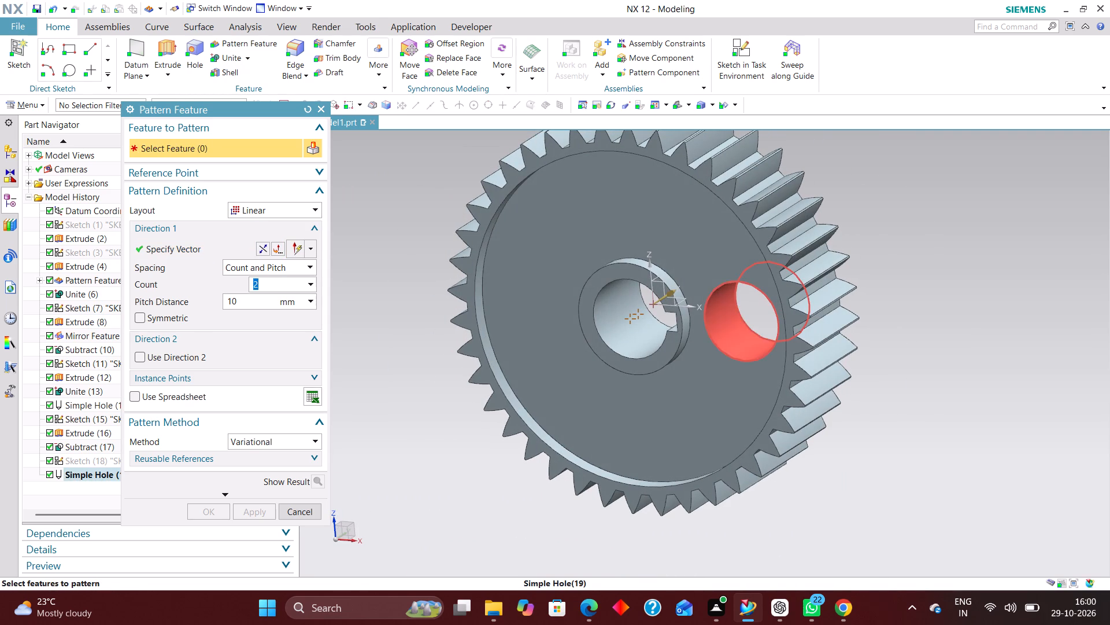
pyautogui.moveTo(894, 281); pyautogui.dragTo(905, 270, button='middle')
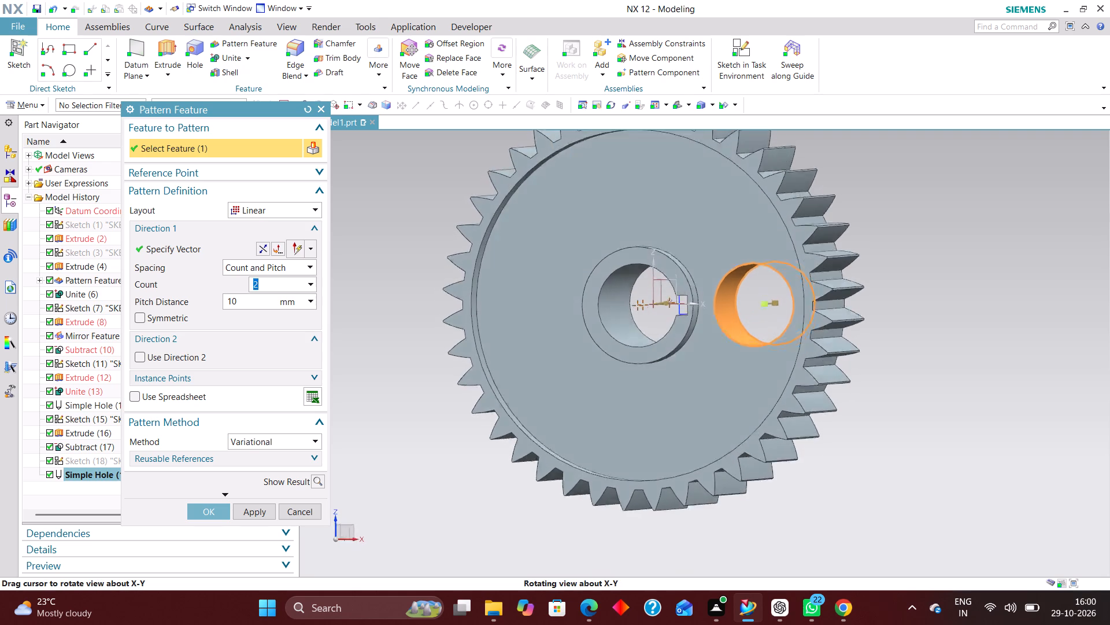
pyautogui.moveTo(905, 270); pyautogui.dragTo(904, 277, button='middle')
# Pattern the web hole in a Circular layout about the datum Y axis, with count 12 and pitch angle 360/5, and dismiss the information window.
pyautogui.click(301, 210)
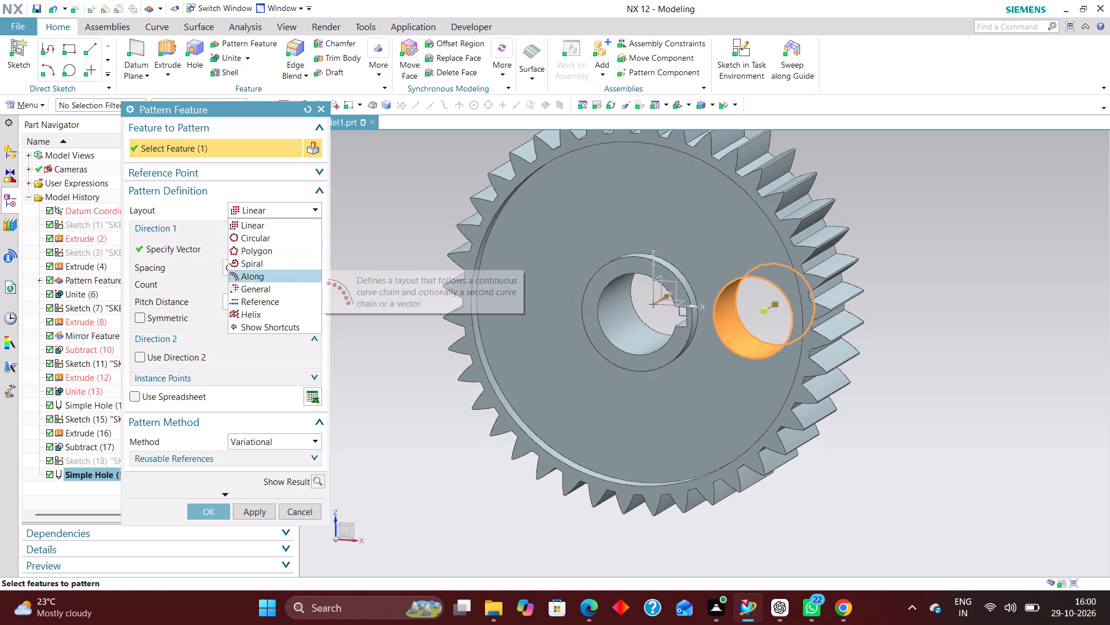
pyautogui.click(284, 241)
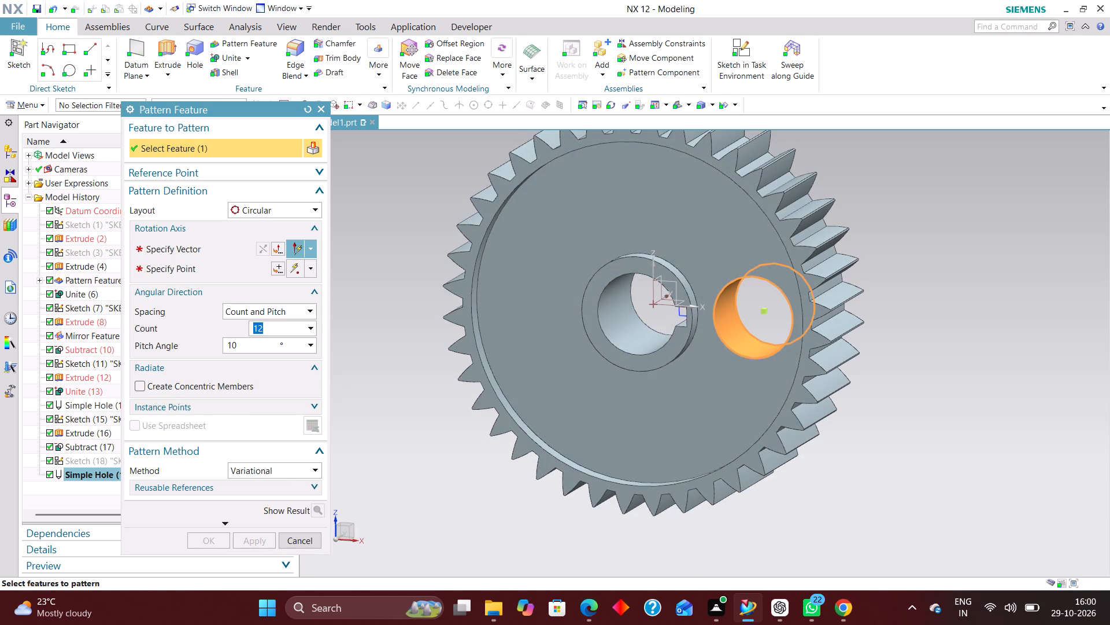
pyautogui.click(226, 245)
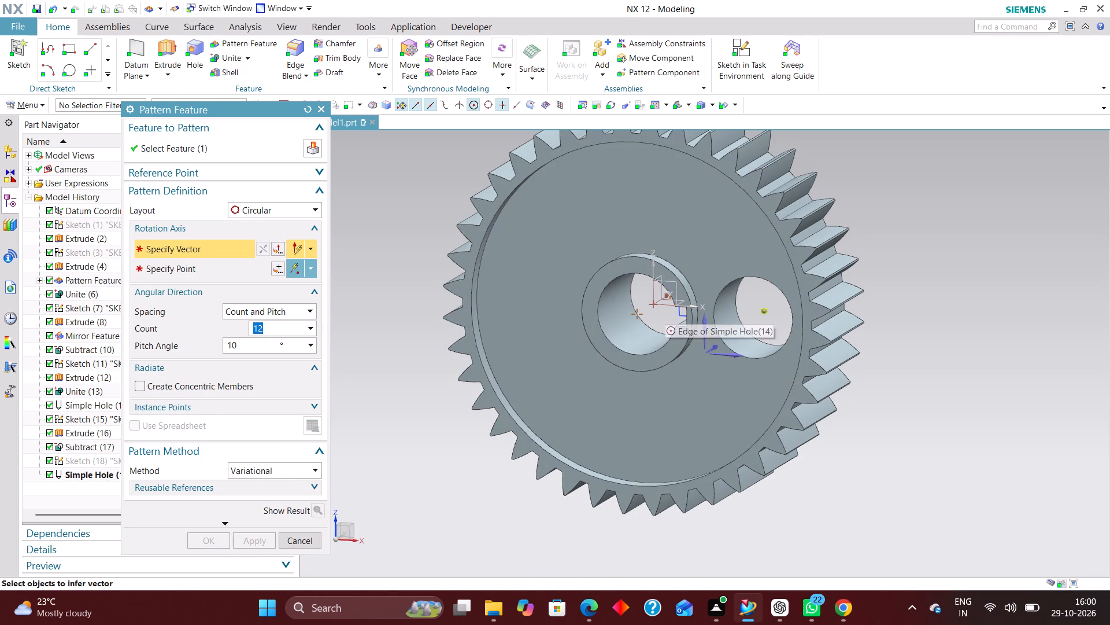
pyautogui.click(661, 300)
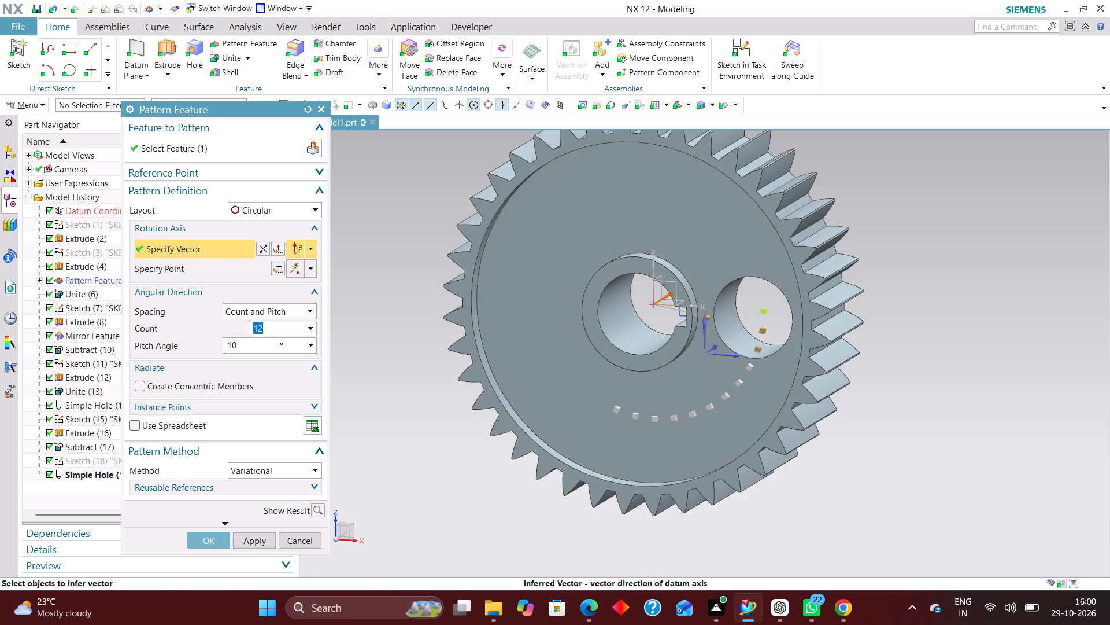
pyautogui.moveTo(243, 346); pyautogui.dragTo(219, 349)
pyautogui.write('36')
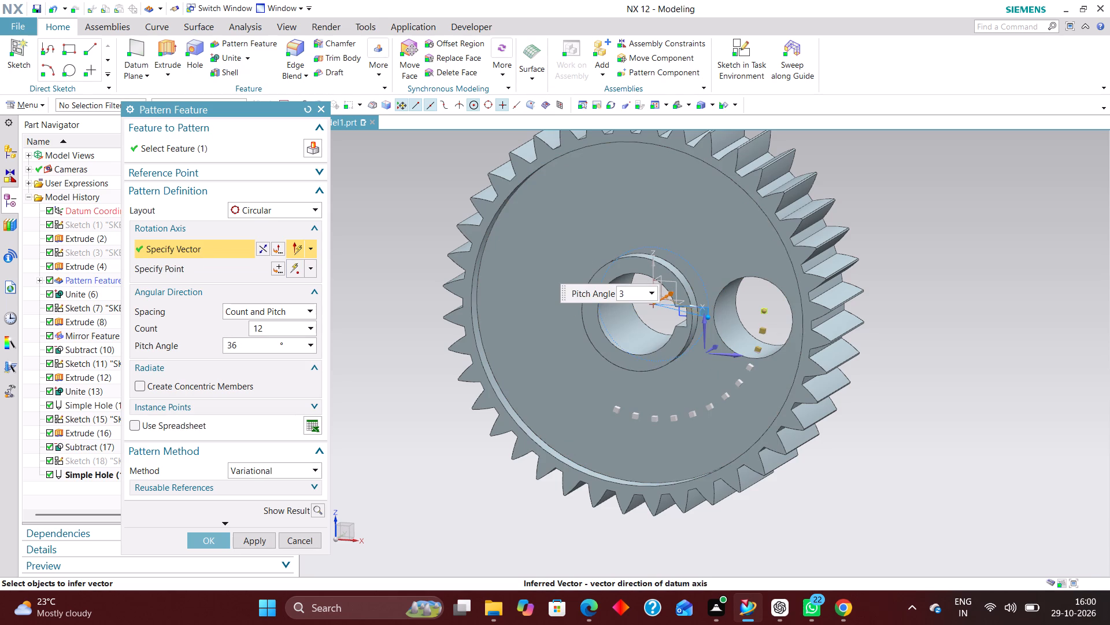
pyautogui.write('0/5')
pyautogui.press('Return')
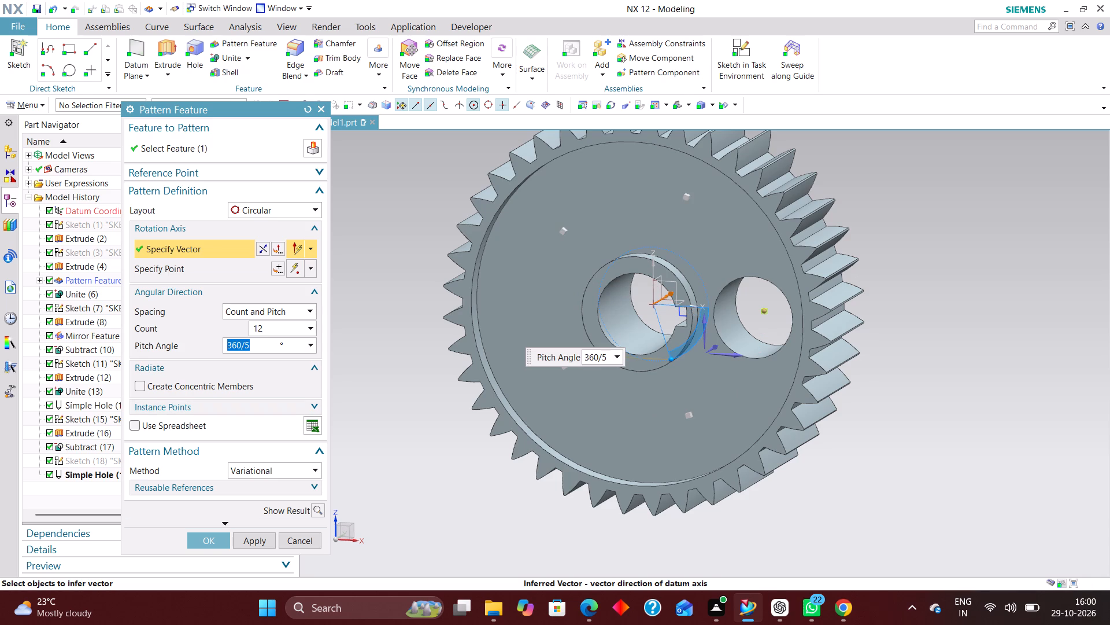
pyautogui.click(204, 542)
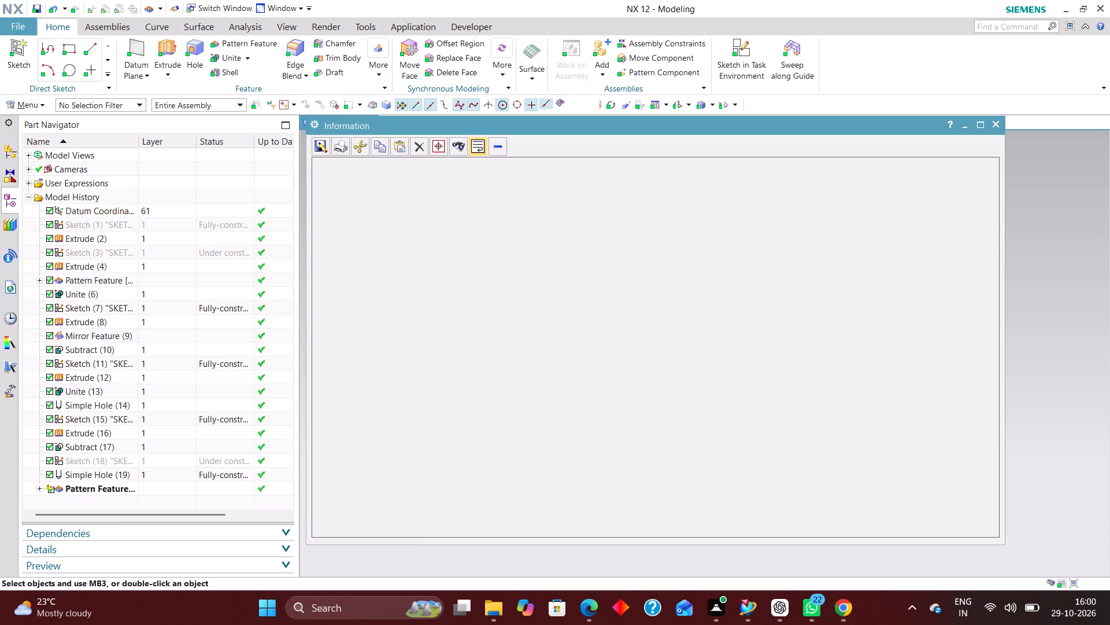
pyautogui.click(995, 120)
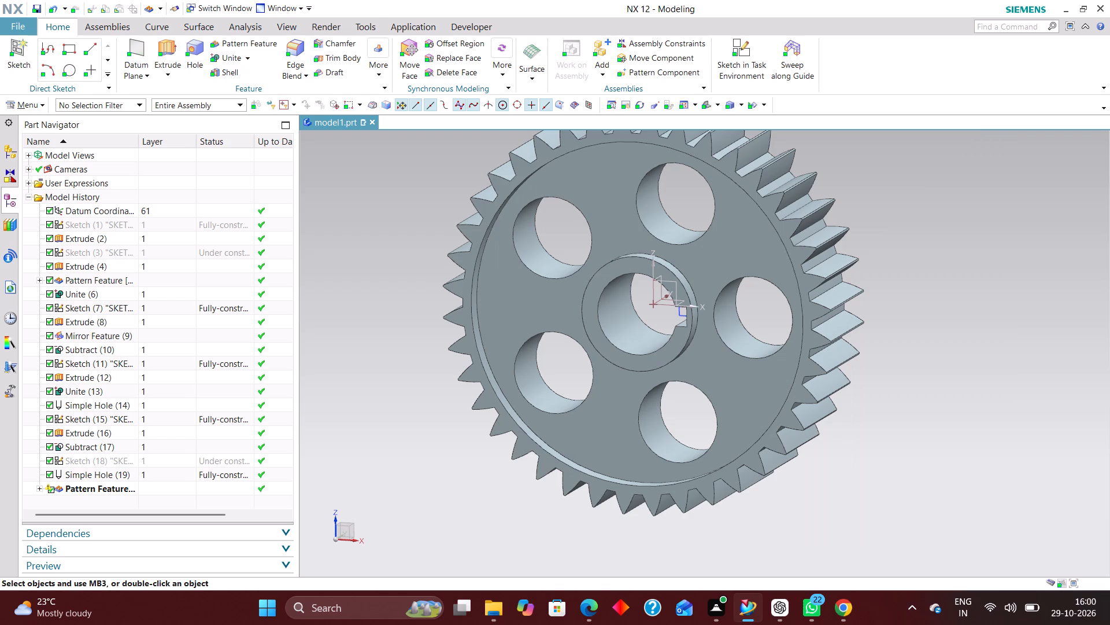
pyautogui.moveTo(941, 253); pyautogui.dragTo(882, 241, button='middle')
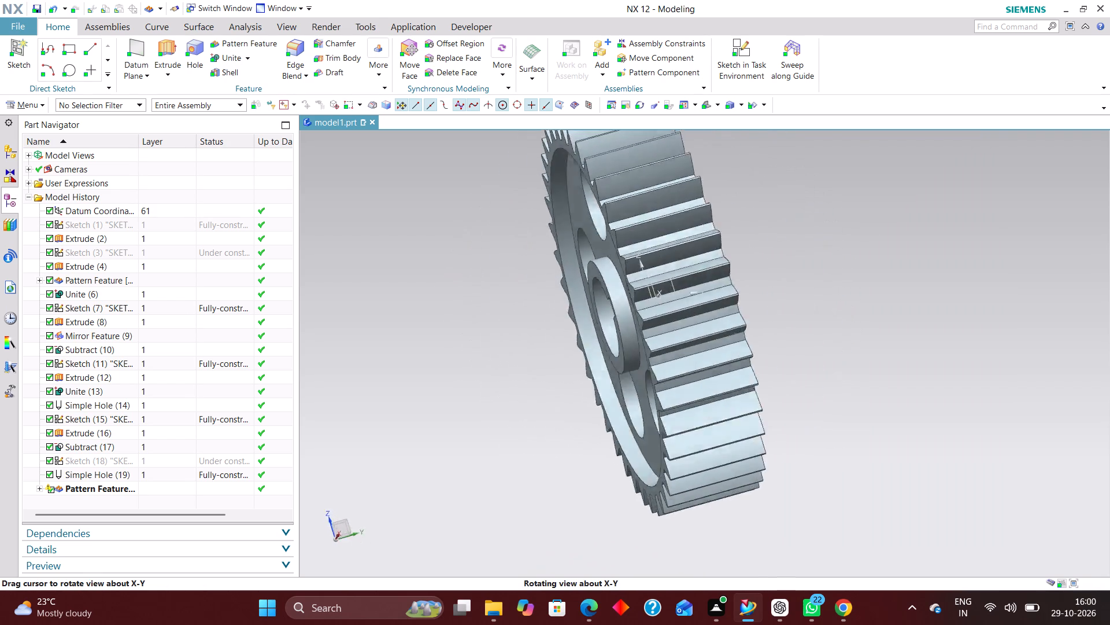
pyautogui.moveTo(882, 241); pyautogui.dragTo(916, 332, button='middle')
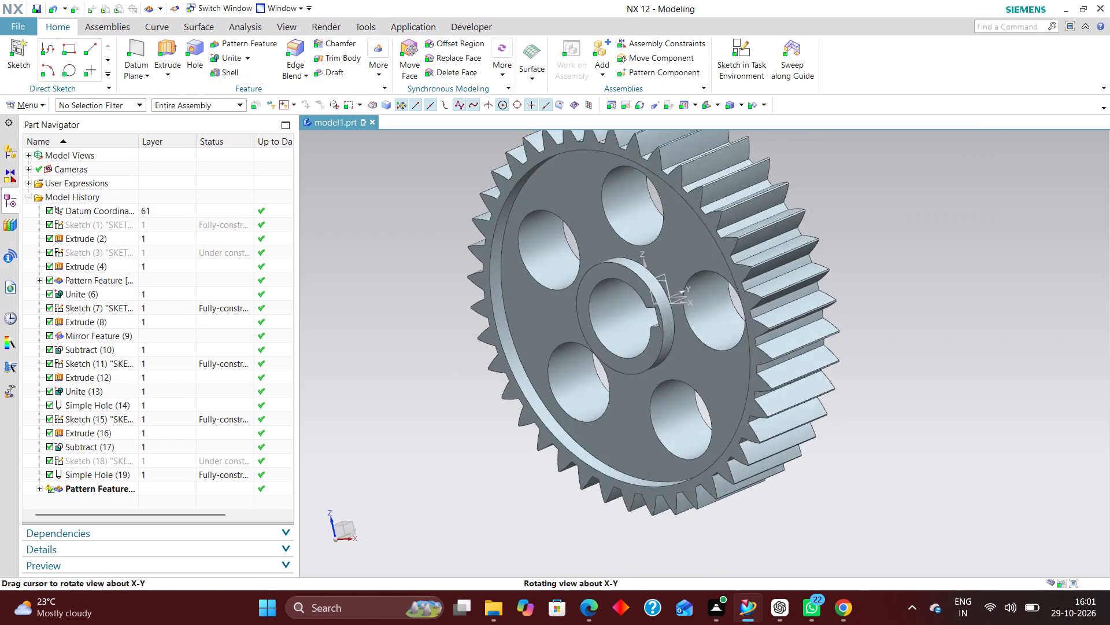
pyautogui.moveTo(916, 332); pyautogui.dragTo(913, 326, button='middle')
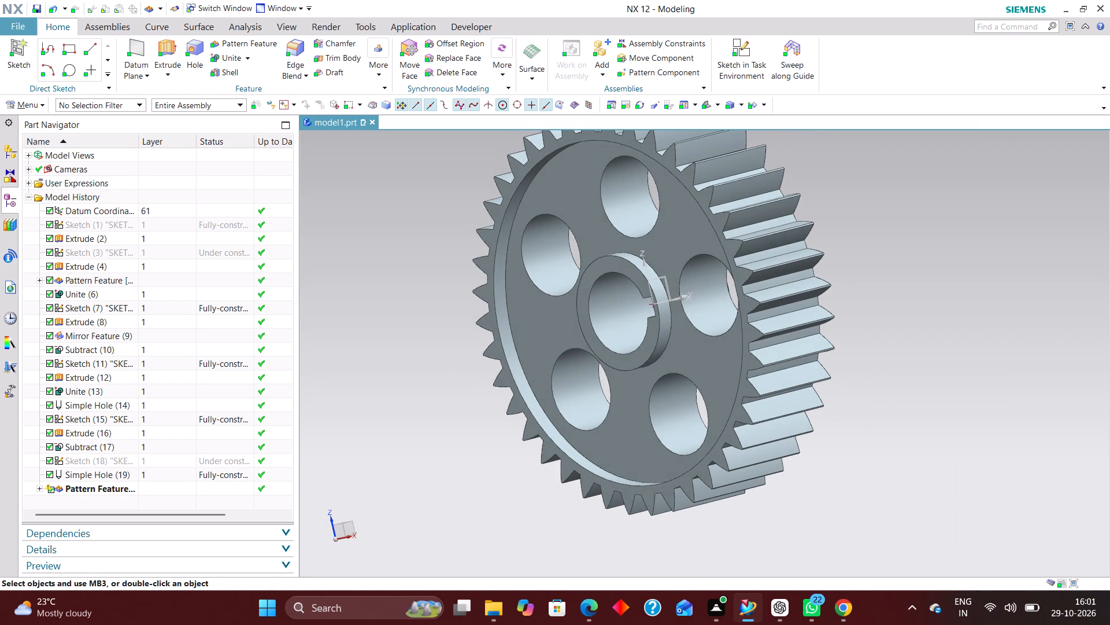
# Examine the circularly patterned web holes on the gear from several angles.
pyautogui.press('End')
pyautogui.press('End')
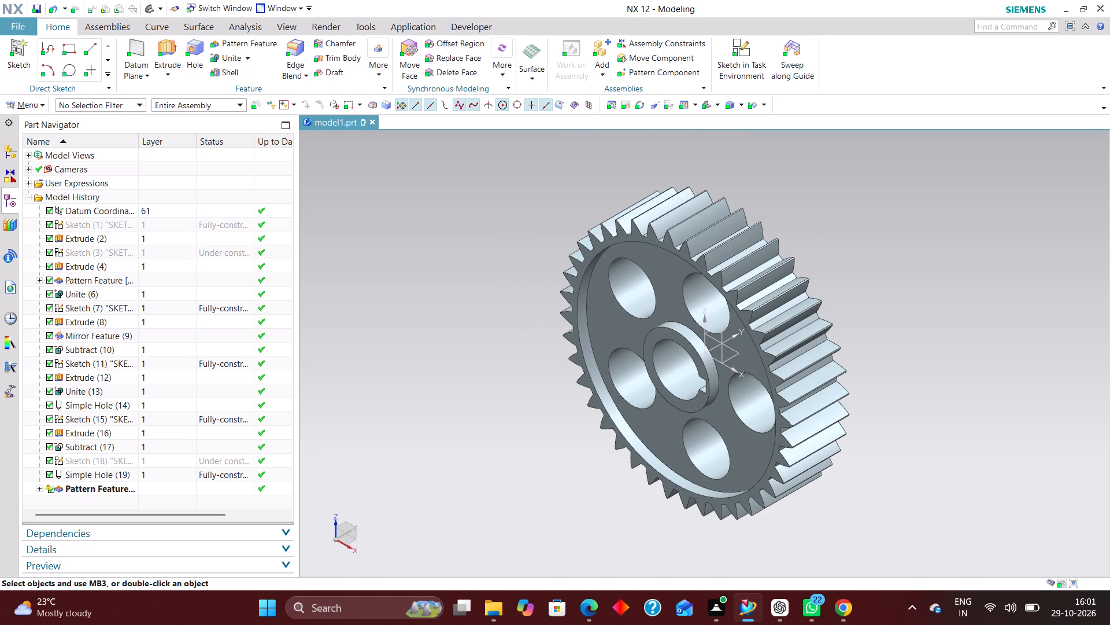
pyautogui.scroll(1, 552, 258)
pyautogui.moveTo(556, 248); pyautogui.dragTo(541, 229, button='middle')
pyautogui.scroll(-2, 568, 246)
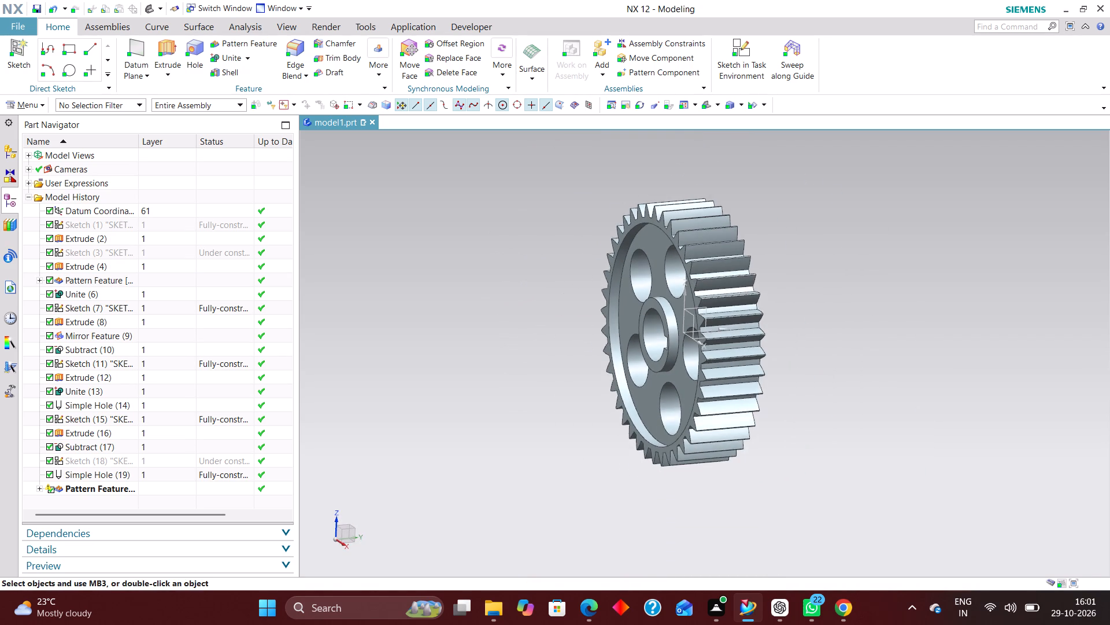
pyautogui.moveTo(813, 308); pyautogui.dragTo(828, 307, button='middle')
pyautogui.press('End')
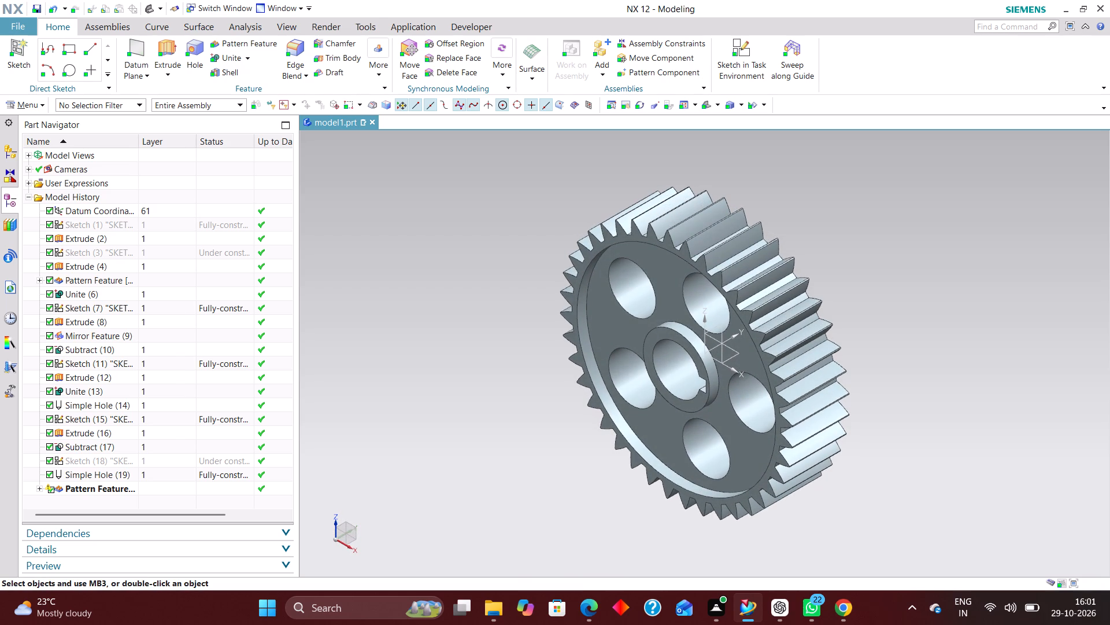
pyautogui.scroll(-4, 183, 387)
# Set up an Offset and Angle chamfer of 1 mm at 45° on the five web-hole edges on one side of the gear.
pyautogui.click(331, 41)
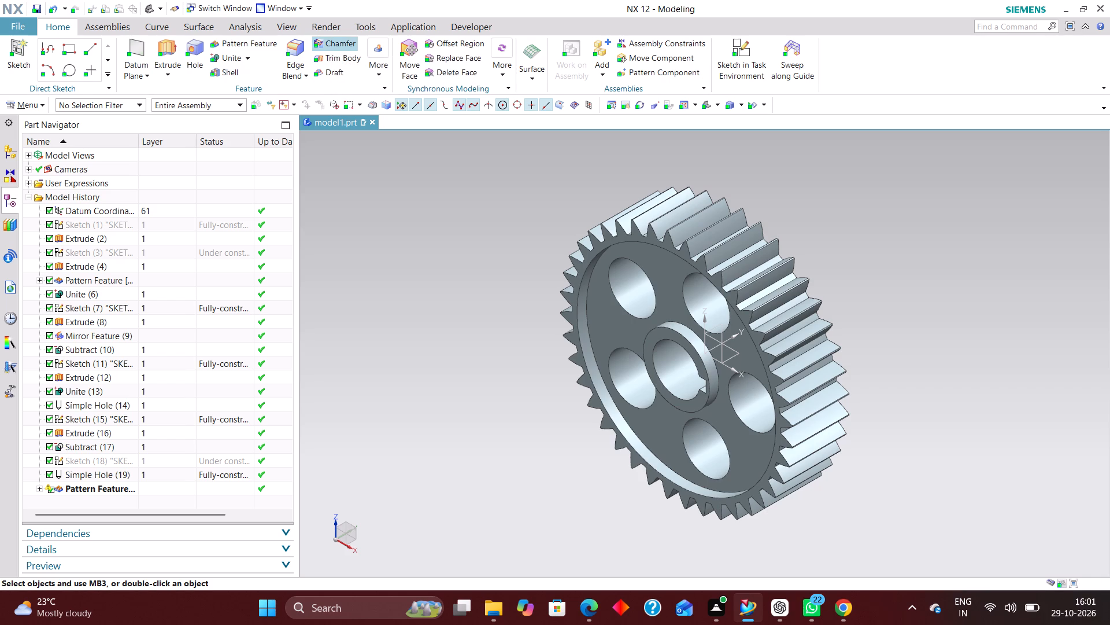
pyautogui.click(617, 296)
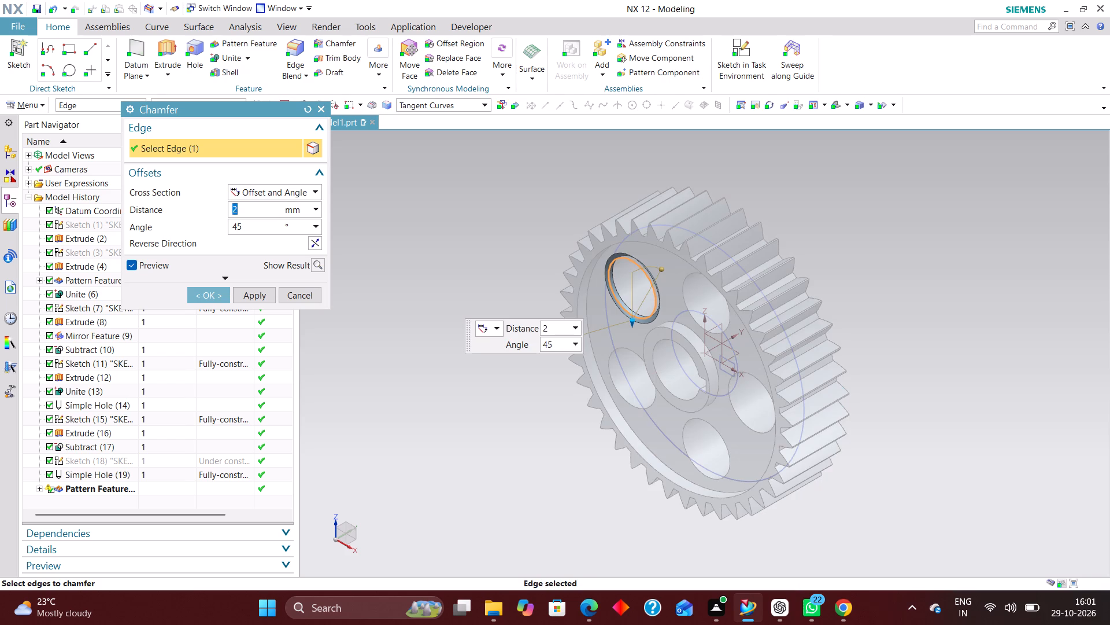
pyautogui.press('1')
pyautogui.press('Return')
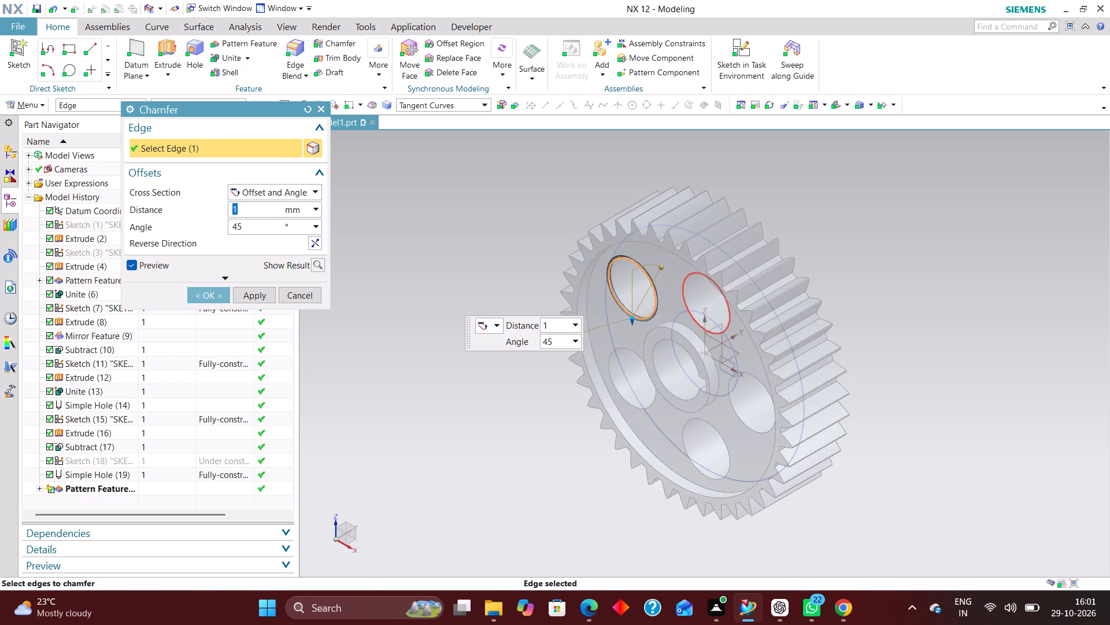
pyautogui.click(686, 306)
pyautogui.click(735, 421)
pyautogui.click(689, 465)
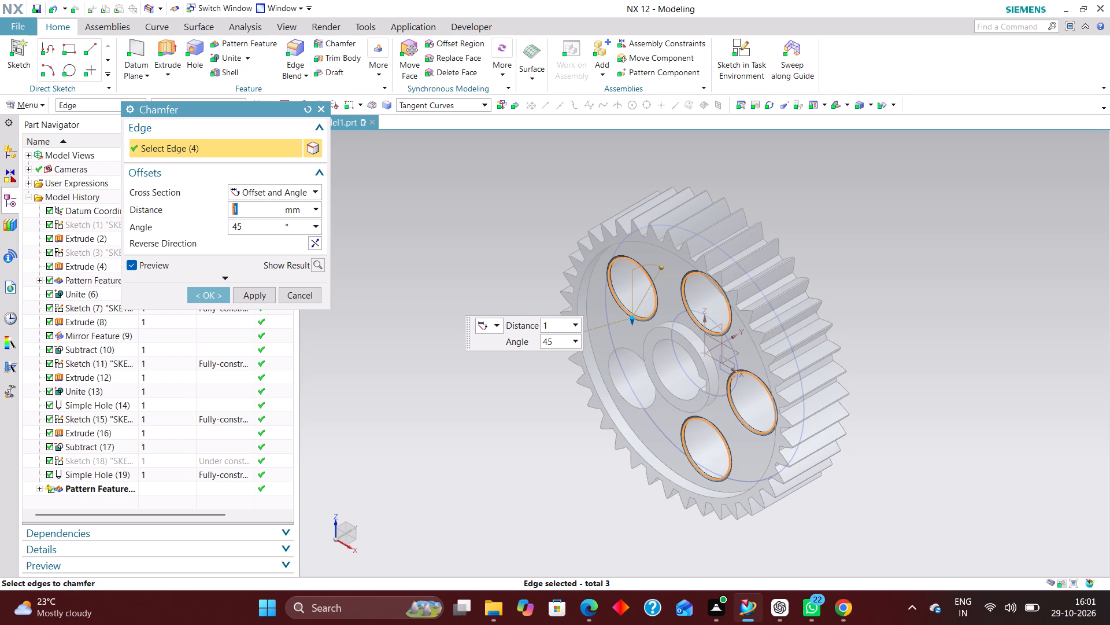
pyautogui.click(629, 407)
# Add the five web-hole edges on the gear's opposite side to the chamfer and accept it.
pyautogui.moveTo(802, 307); pyautogui.dragTo(732, 347, button='middle')
pyautogui.click(742, 283)
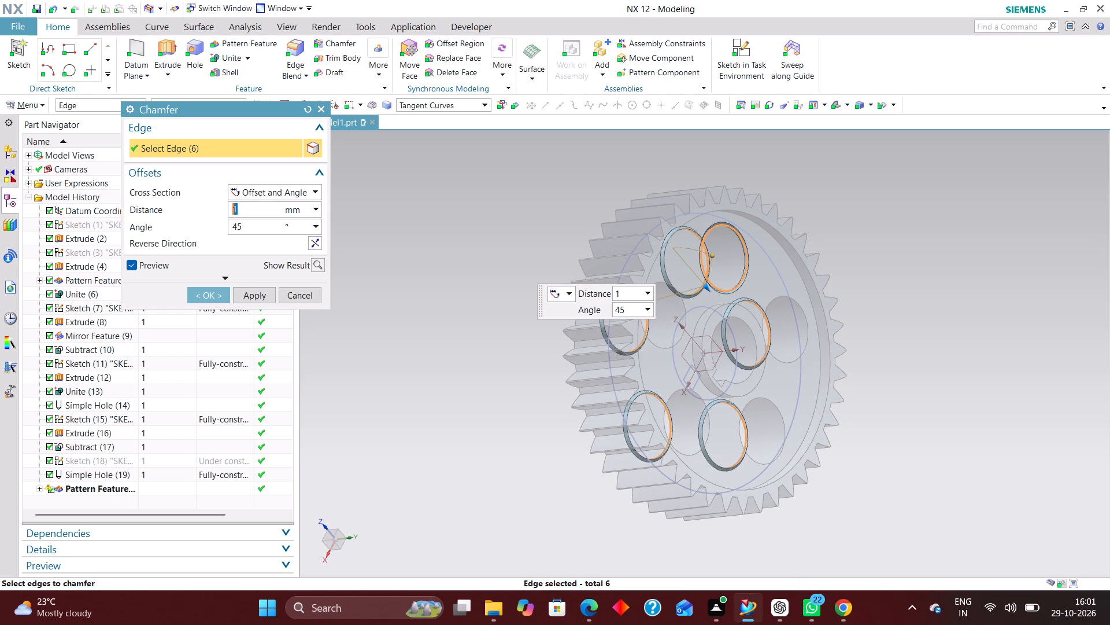
pyautogui.click(801, 310)
pyautogui.click(779, 447)
pyautogui.moveTo(799, 381); pyautogui.dragTo(791, 385, button='middle')
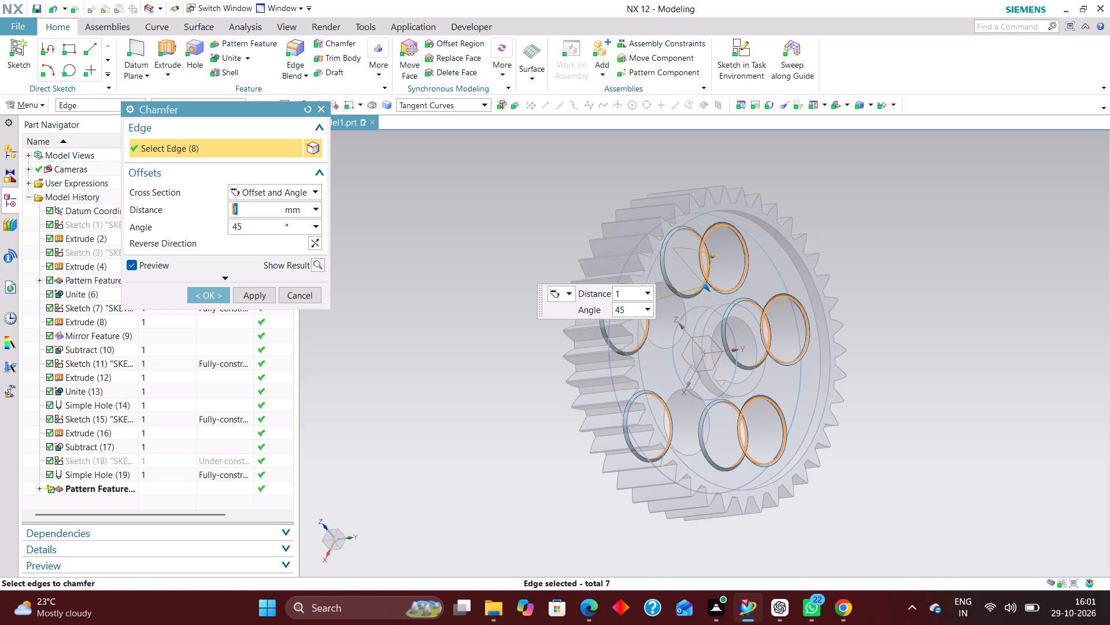
pyautogui.moveTo(791, 385); pyautogui.dragTo(756, 413, button='middle')
pyautogui.click(691, 455)
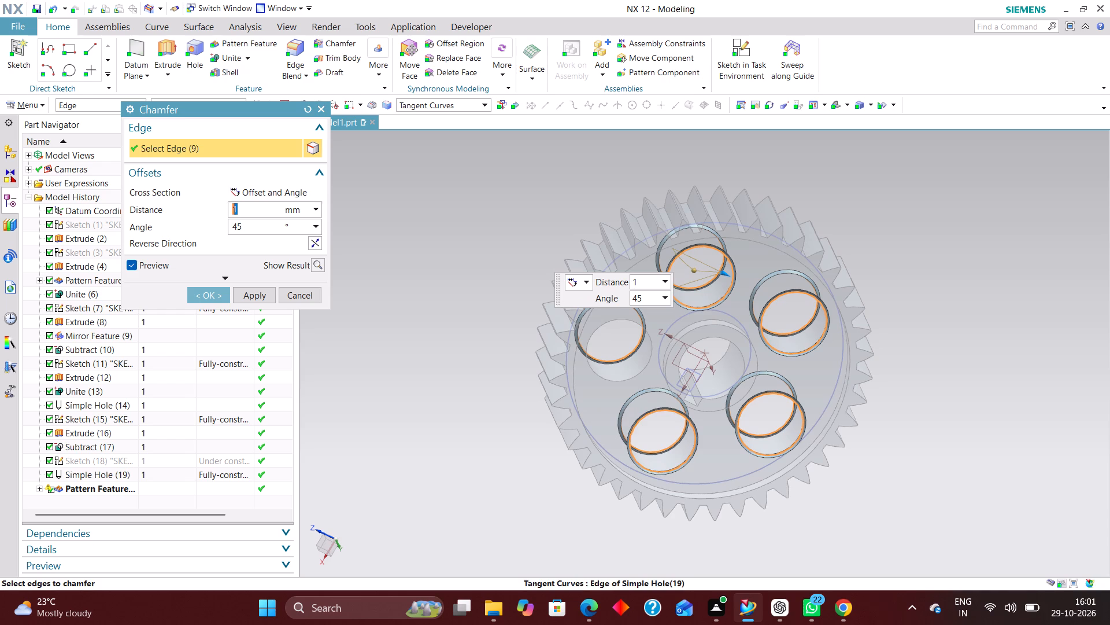
pyautogui.click(633, 378)
pyautogui.click(210, 297)
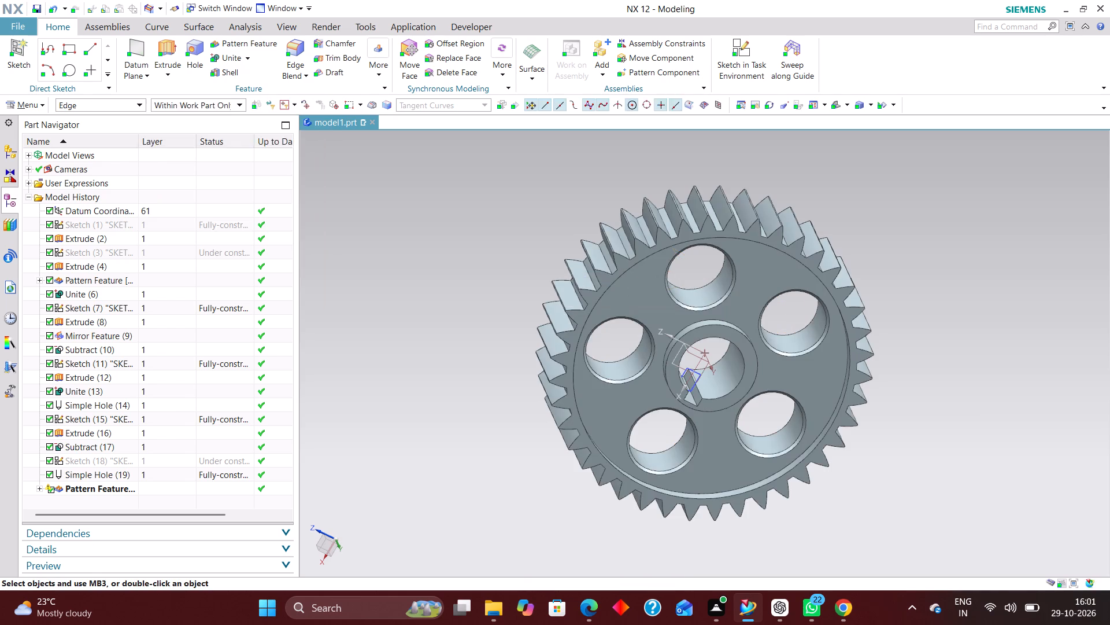
# Hide the rectangular keyway sketch, Sketch (15), at the gear's bore.
pyautogui.moveTo(504, 427); pyautogui.dragTo(601, 453, button='middle')
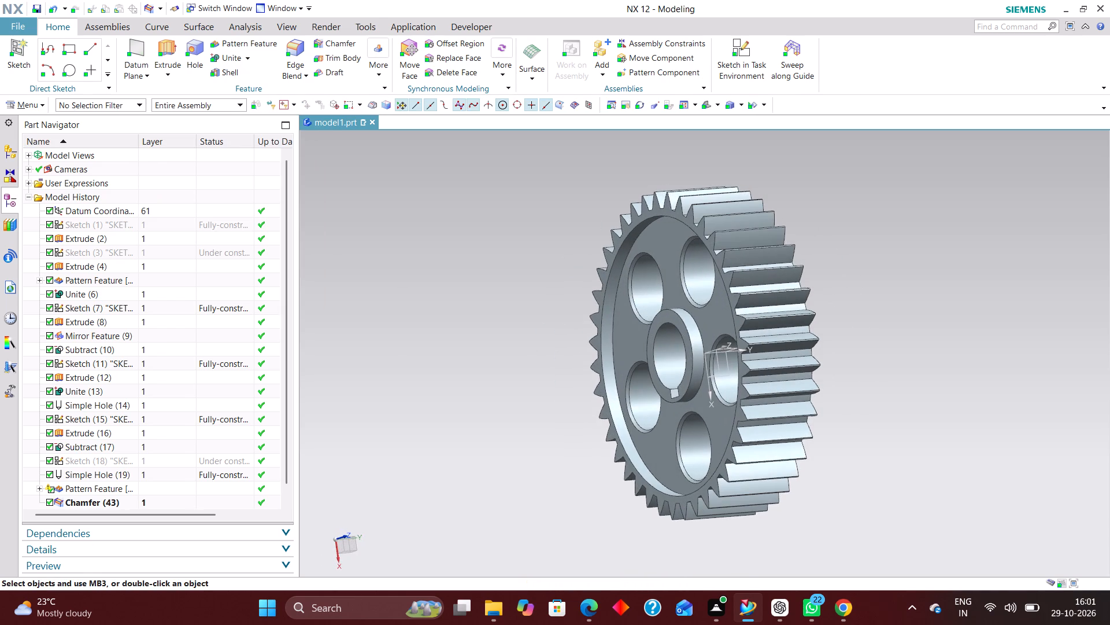
pyautogui.press('End')
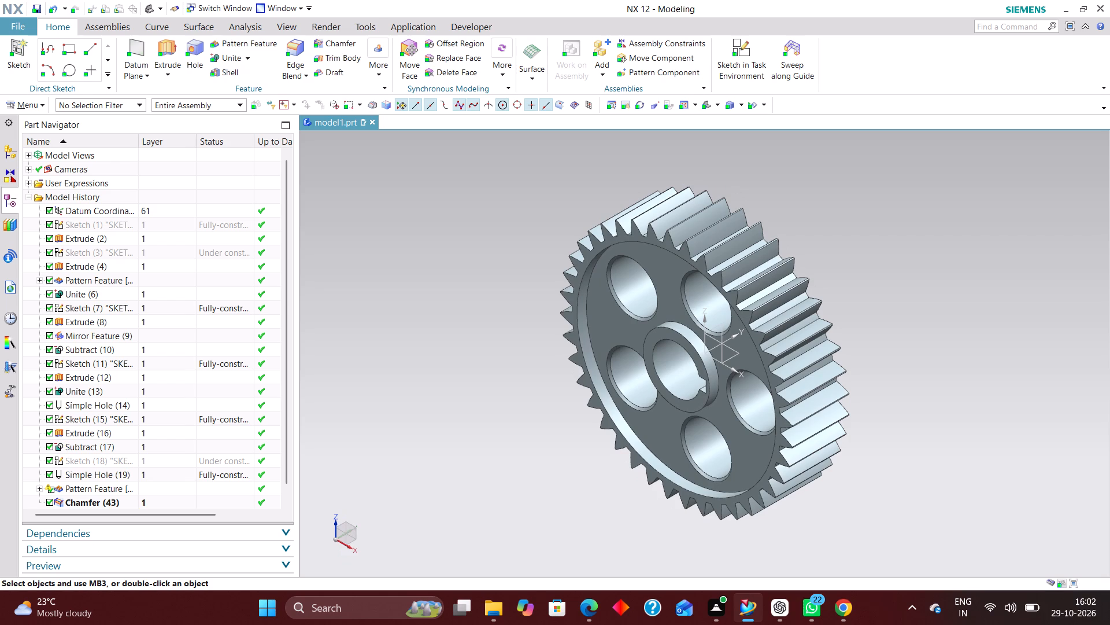
pyautogui.scroll(1, 1107, 447)
pyautogui.moveTo(1105, 439); pyautogui.dragTo(1109, 366, button='middle')
pyautogui.moveTo(1109, 366); pyautogui.dragTo(1109, 363, button='middle')
pyautogui.moveTo(961, 365); pyautogui.dragTo(1017, 383, button='middle')
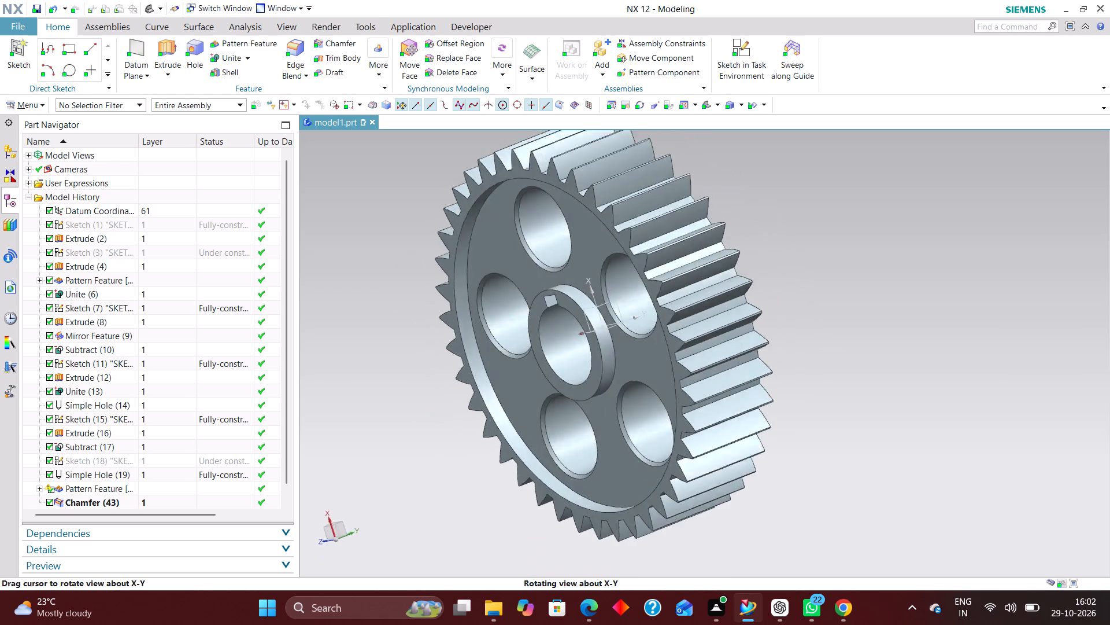
pyautogui.moveTo(1017, 383); pyautogui.dragTo(1031, 375, button='middle')
pyautogui.moveTo(1024, 345); pyautogui.dragTo(868, 342, button='right')
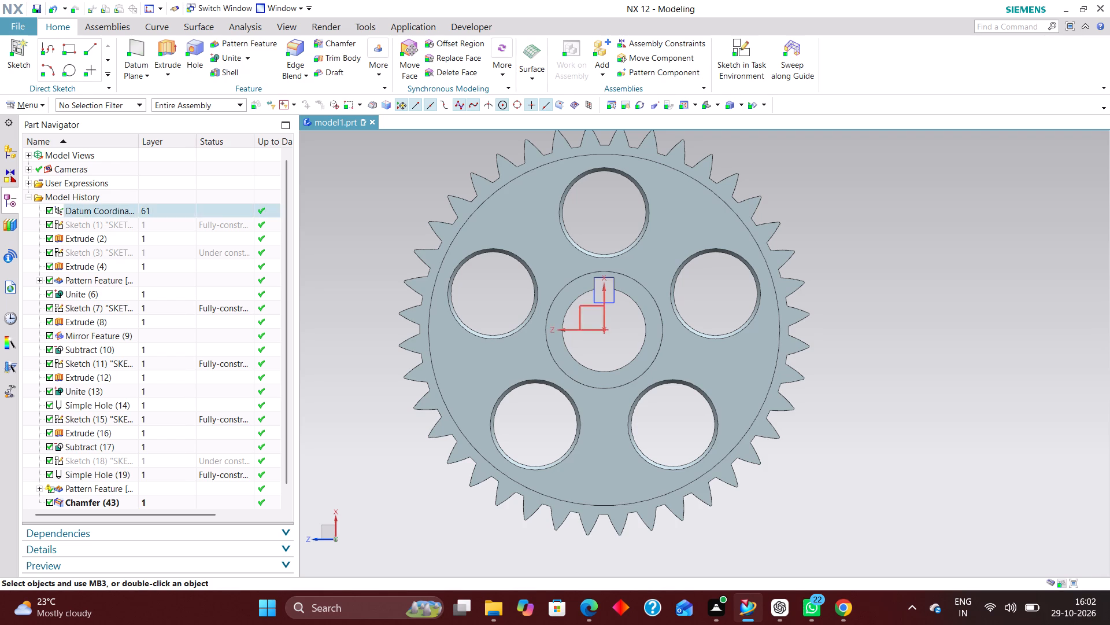
pyautogui.moveTo(612, 298); pyautogui.dragTo(619, 347, button='right')
# Delete Sketch (18), the under-constrained circle sketch at the web hole, from the model history.
pyautogui.moveTo(860, 319); pyautogui.dragTo(831, 381, button='middle')
pyautogui.scroll(1, 834, 340)
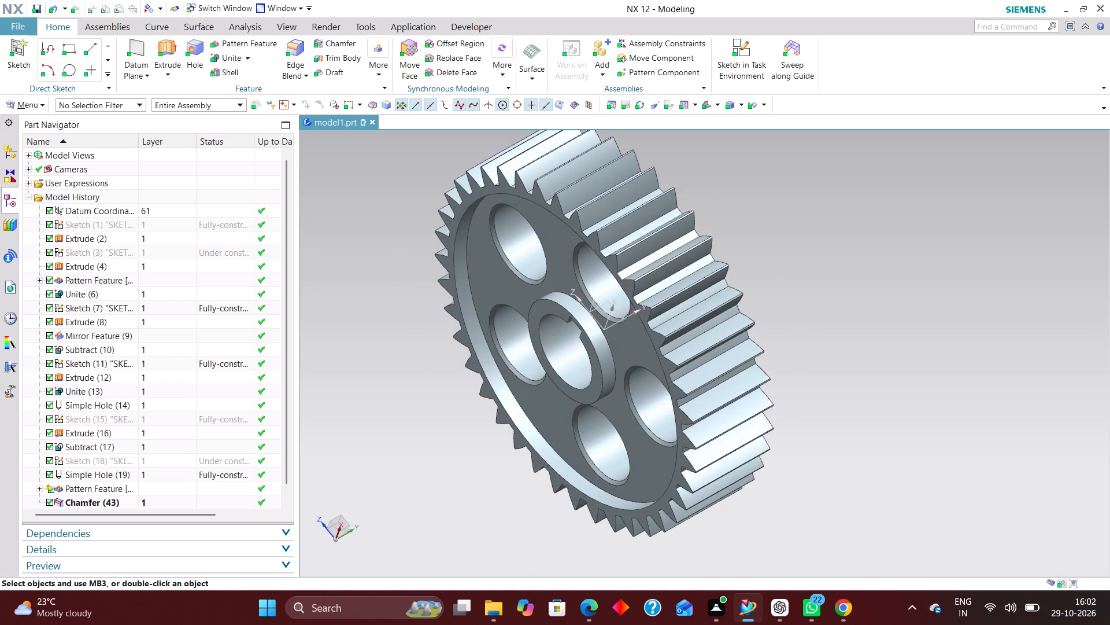
pyautogui.click(706, 105)
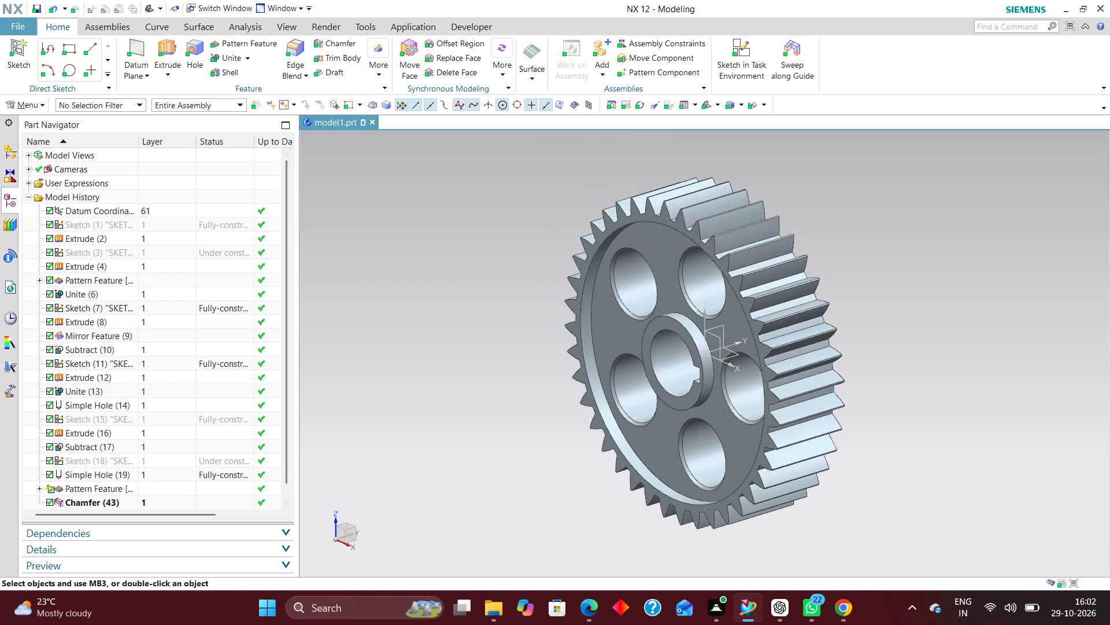
pyautogui.scroll(-5, 147, 348)
pyautogui.click(171, 446)
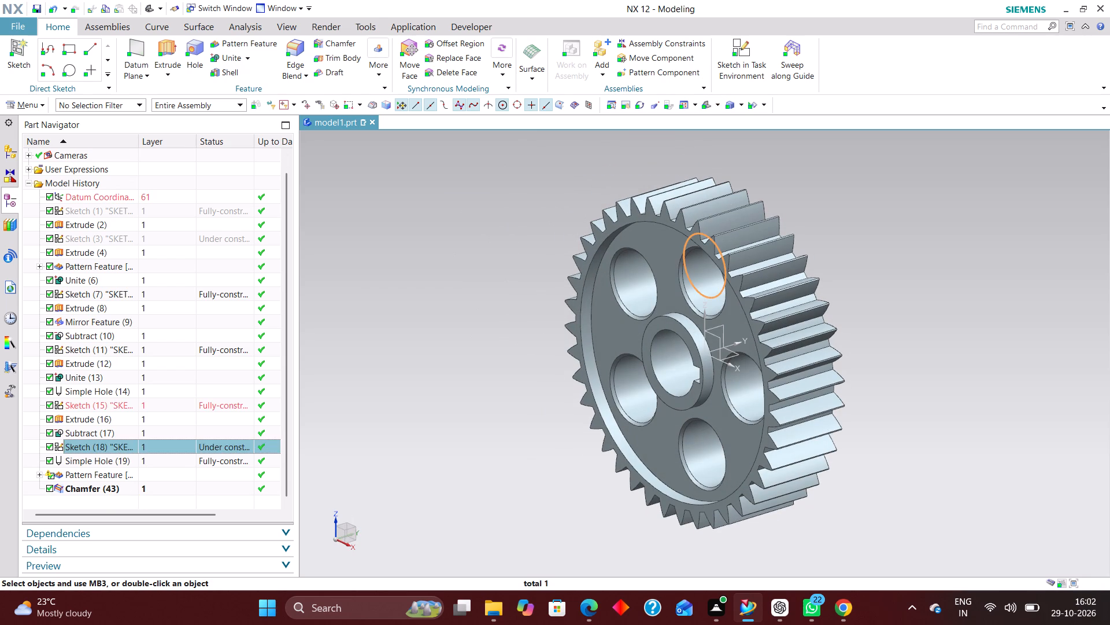
pyautogui.rightClick(171, 445)
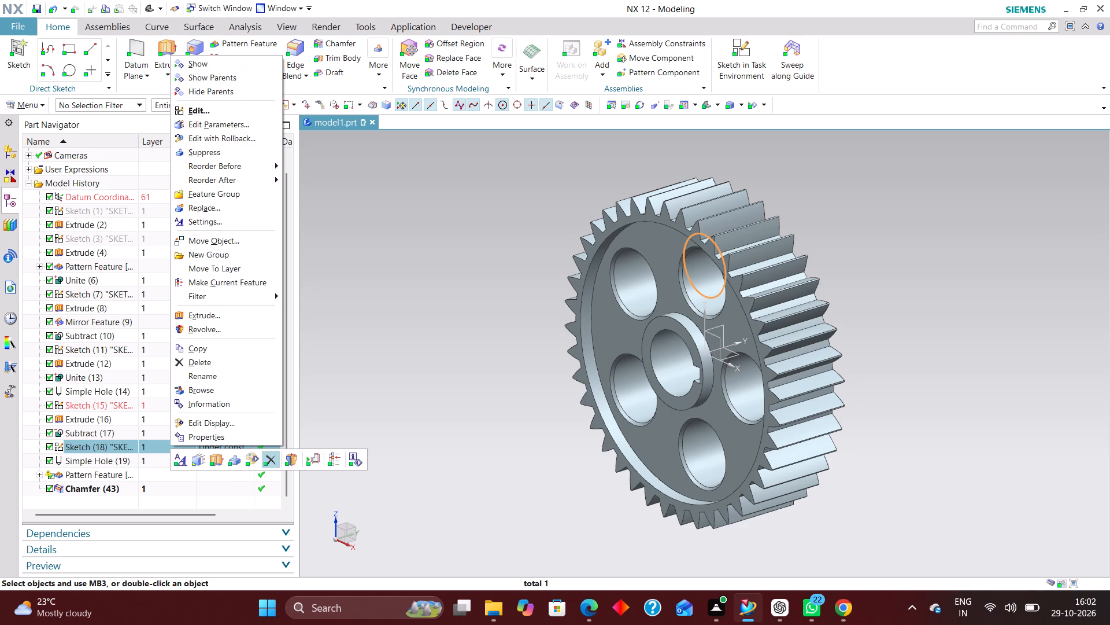
pyautogui.click(272, 459)
# Hide the web recess circle sketch, Sketch (7).
pyautogui.click(121, 420)
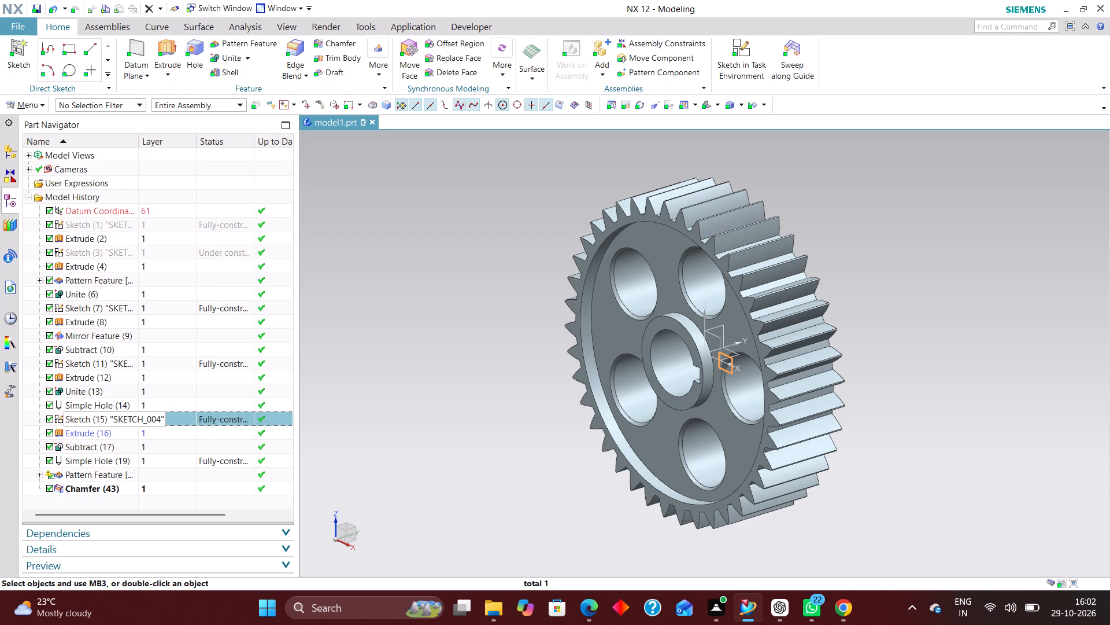
pyautogui.click(155, 307)
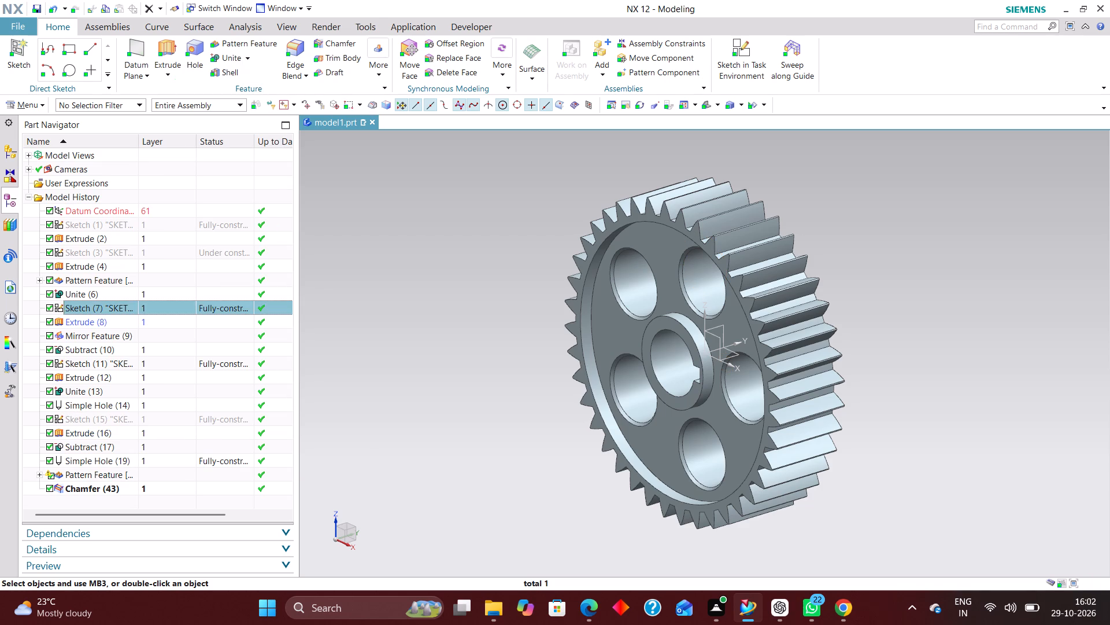
pyautogui.moveTo(523, 313); pyautogui.dragTo(543, 323, button='middle')
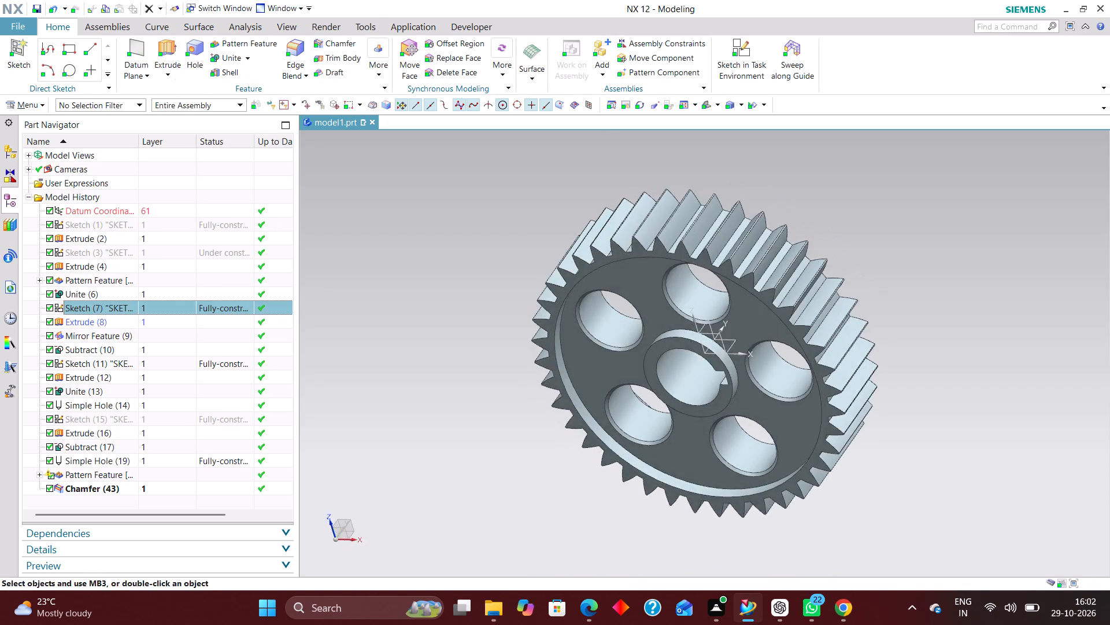
pyautogui.moveTo(524, 317); pyautogui.dragTo(476, 288, button='middle')
pyautogui.rightClick(173, 303)
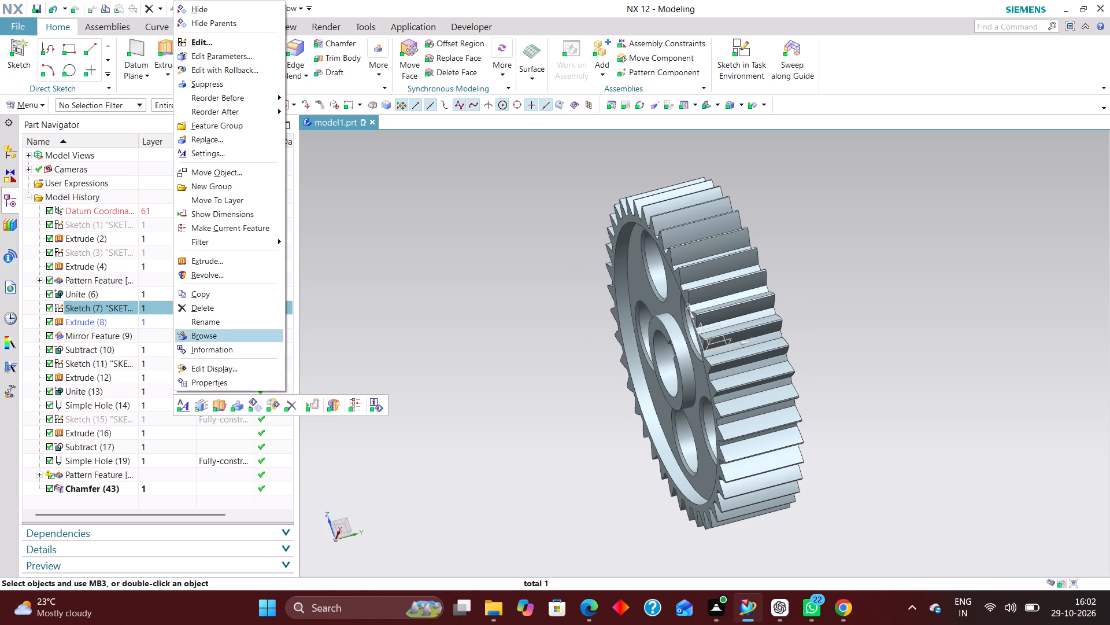
pyautogui.click(226, 9)
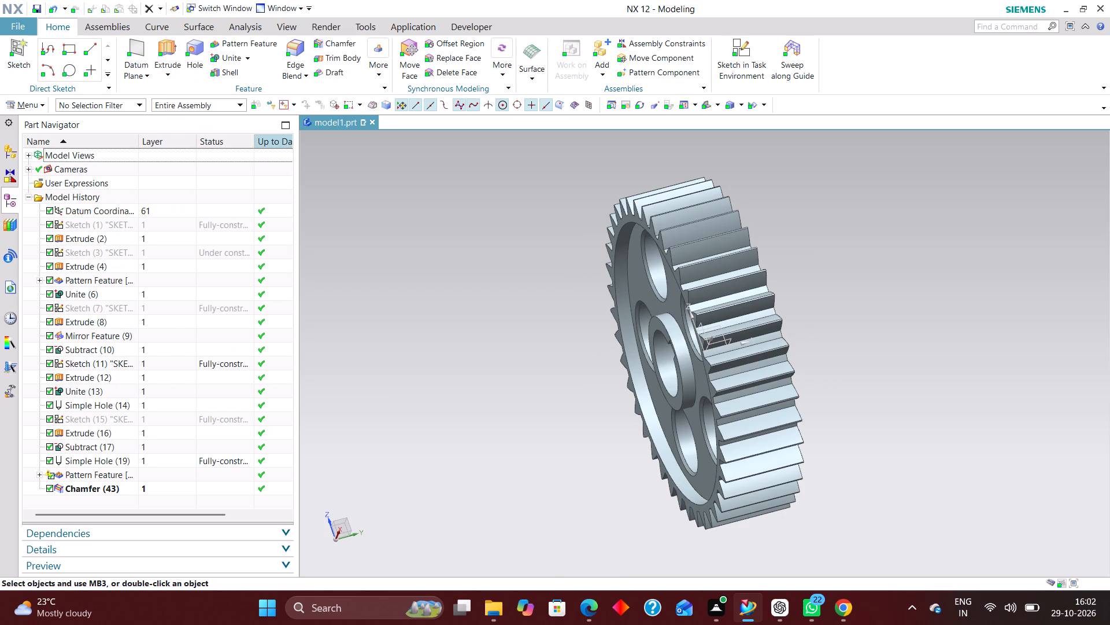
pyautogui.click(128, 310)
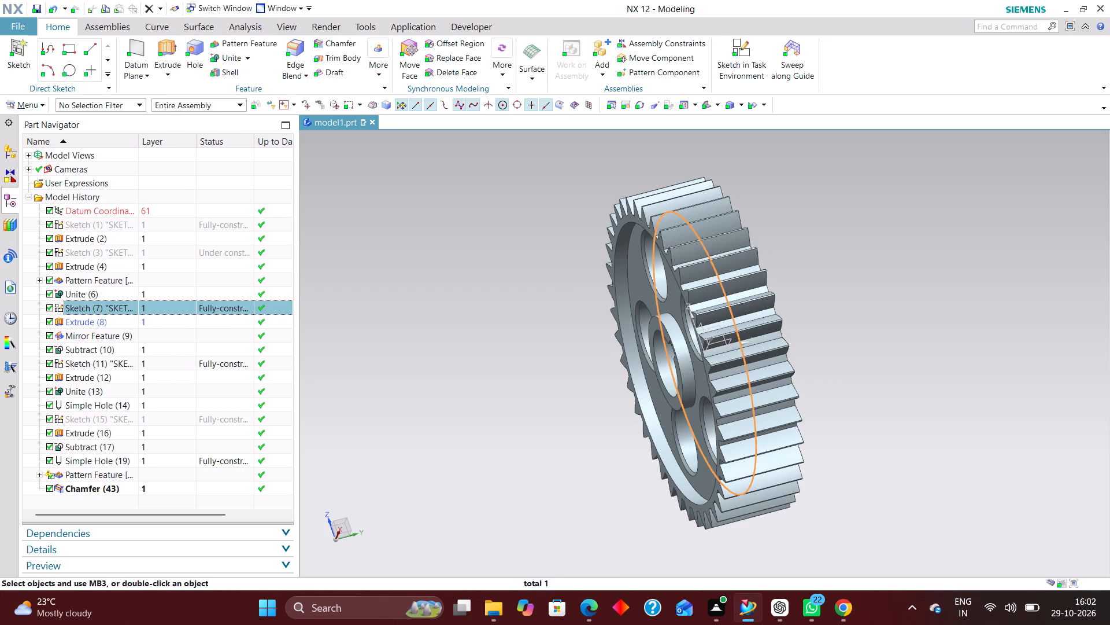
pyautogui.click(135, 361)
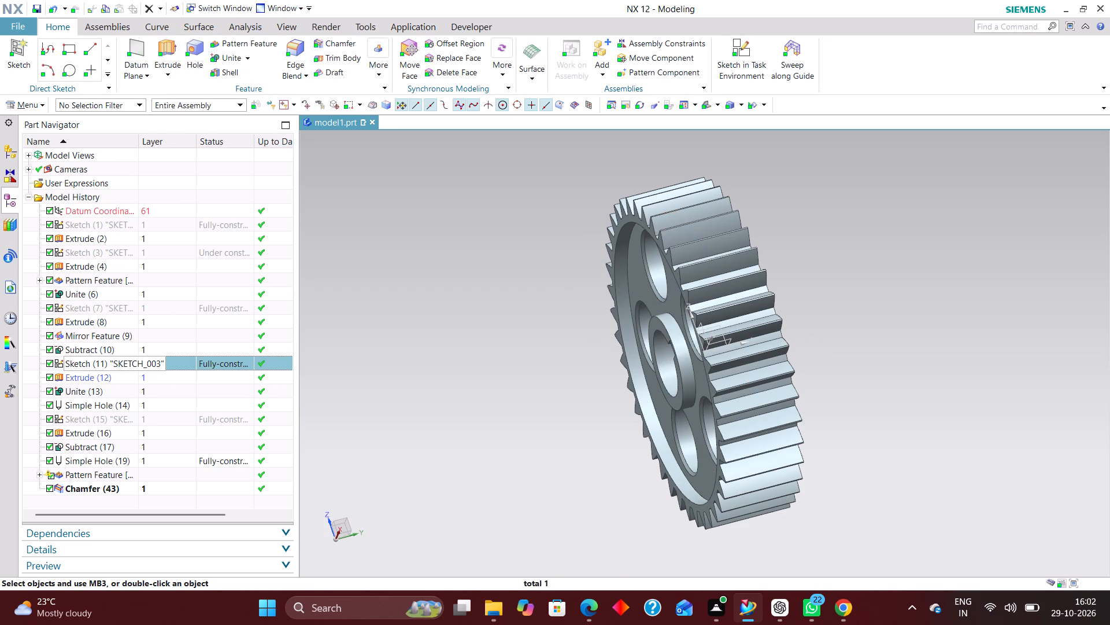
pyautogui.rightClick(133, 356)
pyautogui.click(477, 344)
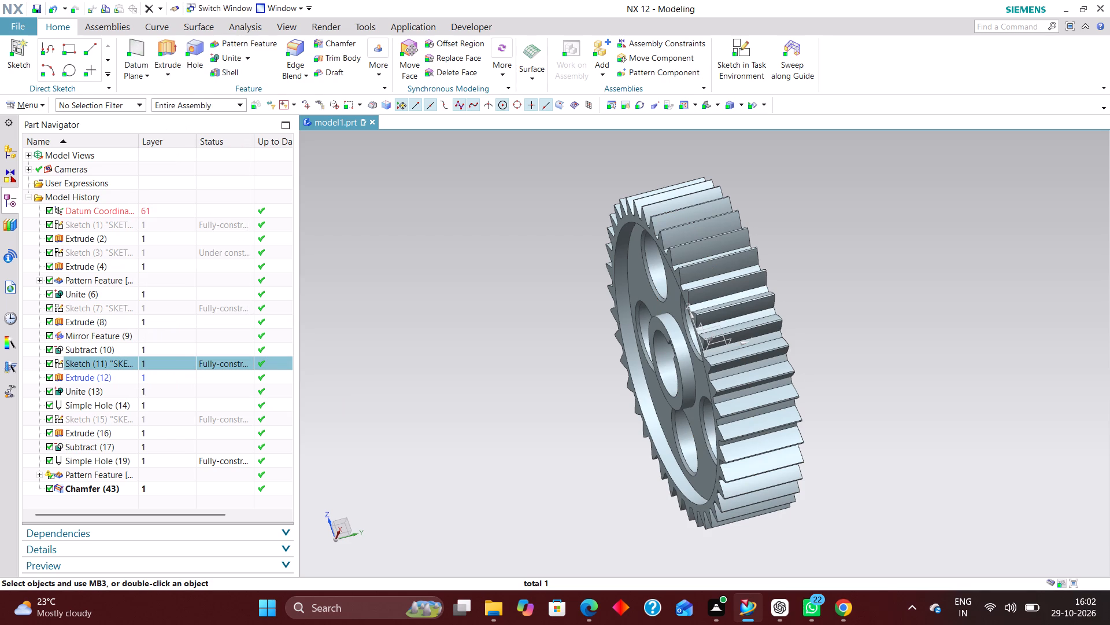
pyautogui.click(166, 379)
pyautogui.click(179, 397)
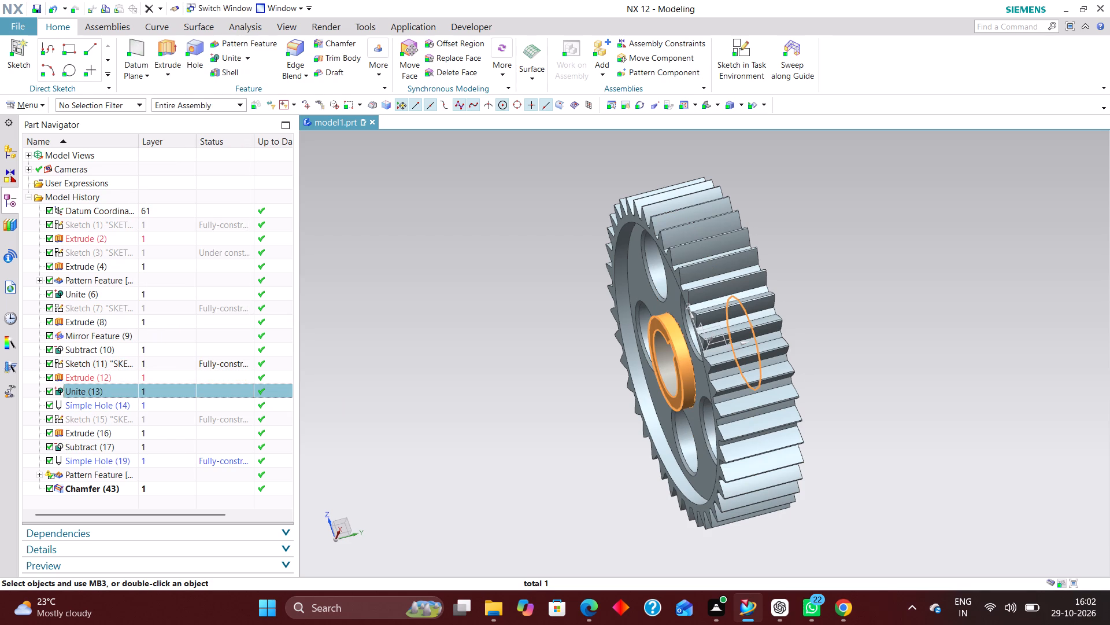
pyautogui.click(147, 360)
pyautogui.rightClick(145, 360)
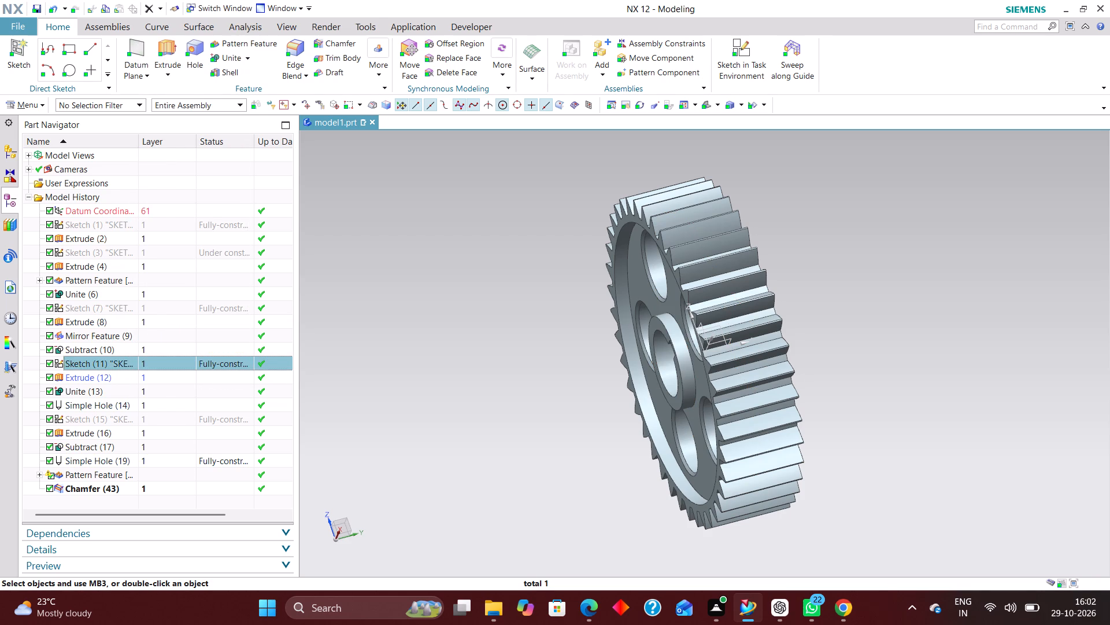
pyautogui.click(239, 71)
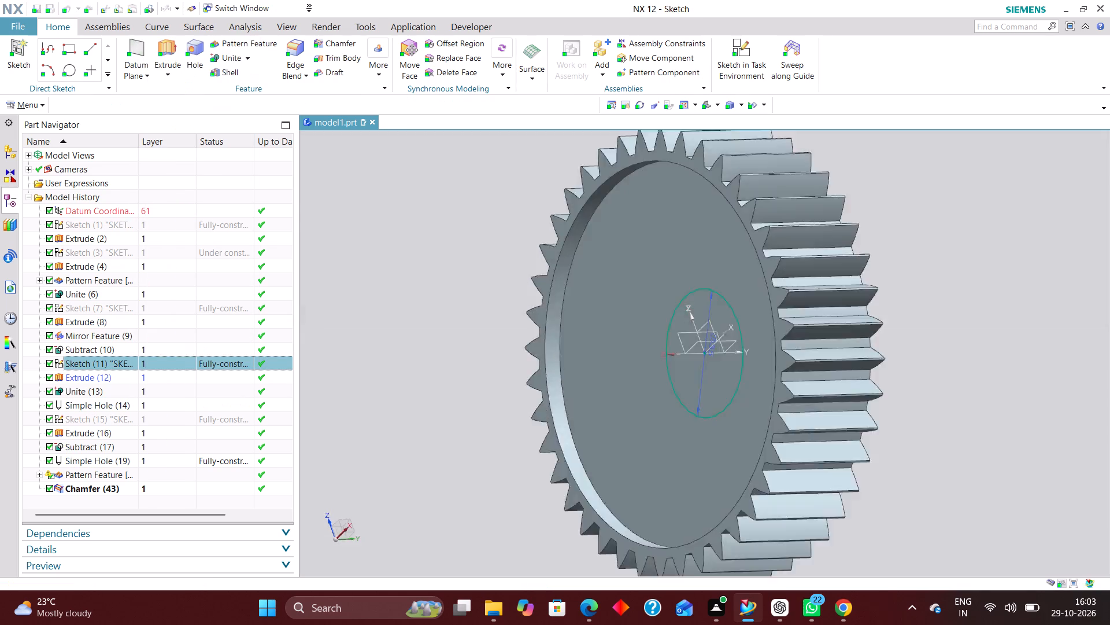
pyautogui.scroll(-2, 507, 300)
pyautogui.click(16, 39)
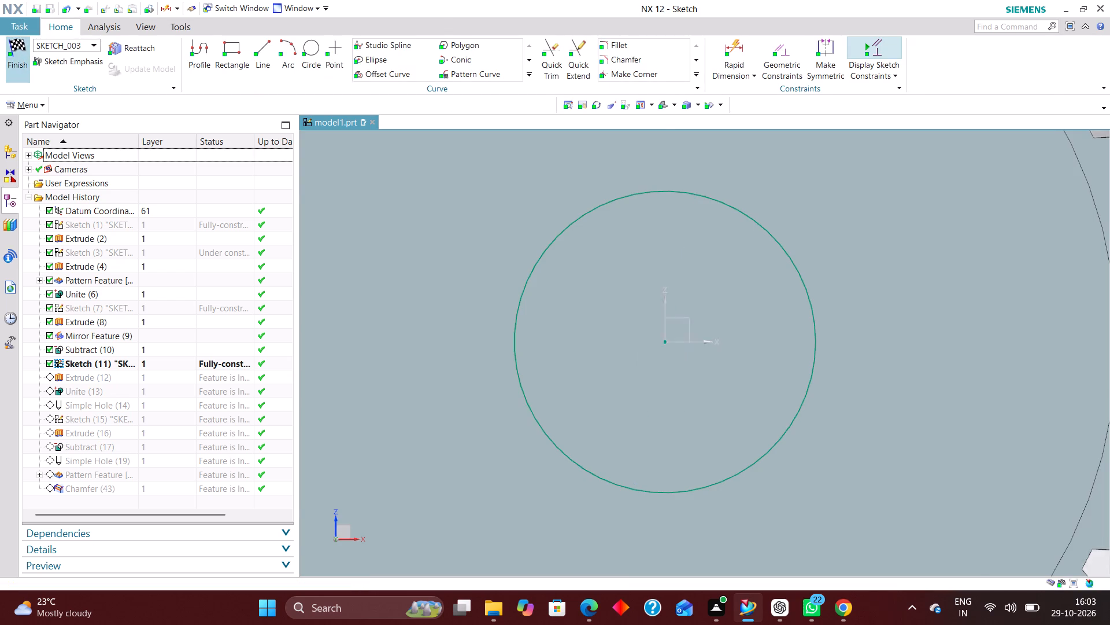
# Exit the hub circle sketch, Sketch (11), and hide it.
pyautogui.click(156, 362)
pyautogui.rightClick(154, 361)
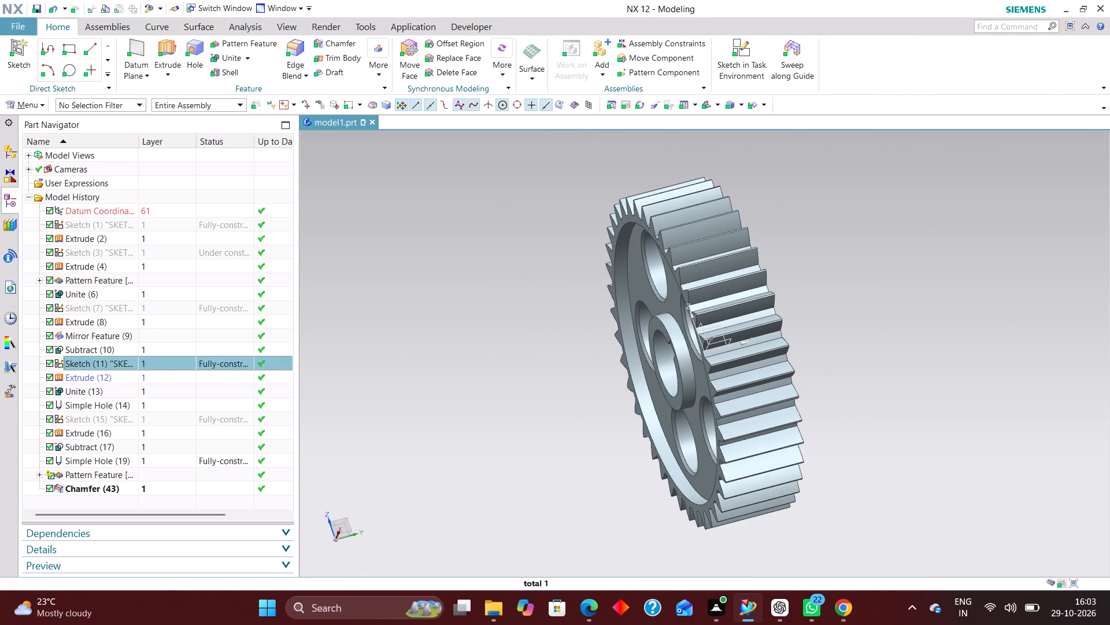
pyautogui.click(220, 12)
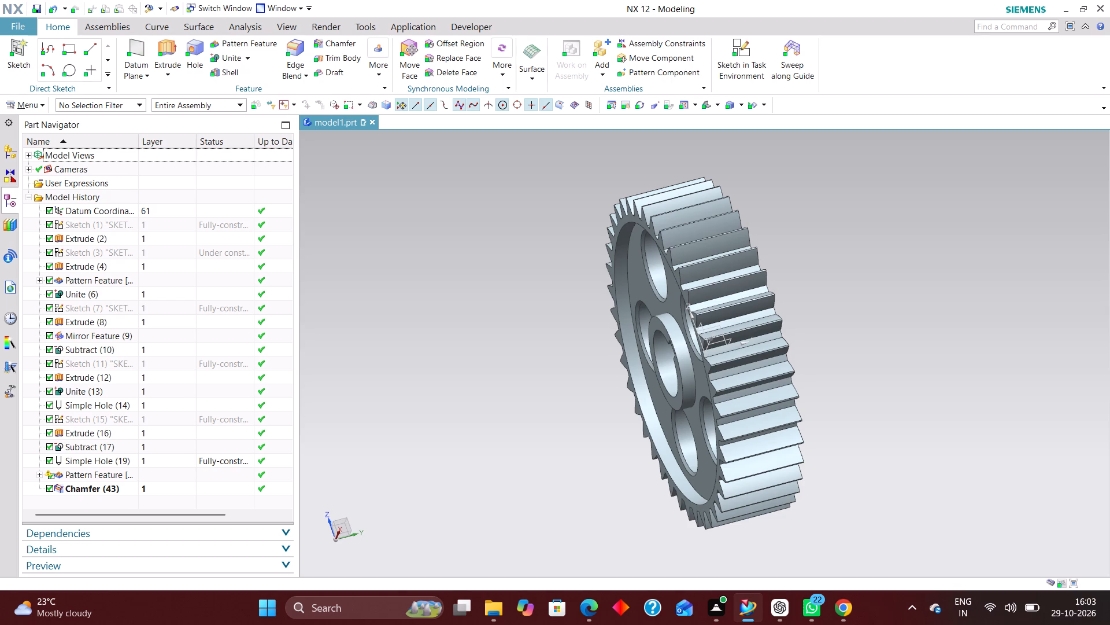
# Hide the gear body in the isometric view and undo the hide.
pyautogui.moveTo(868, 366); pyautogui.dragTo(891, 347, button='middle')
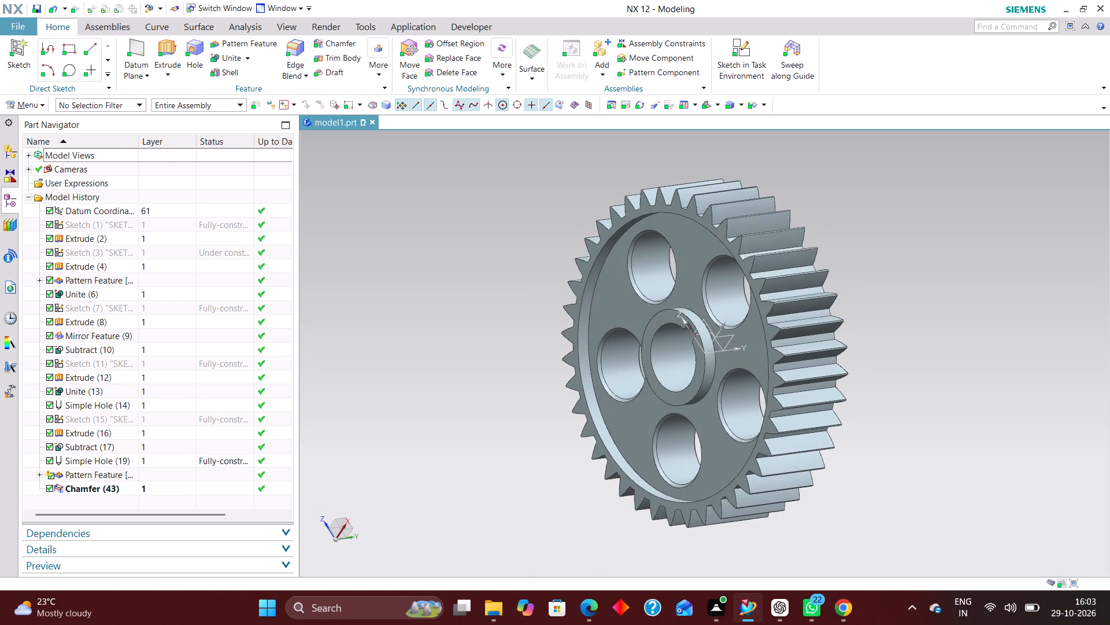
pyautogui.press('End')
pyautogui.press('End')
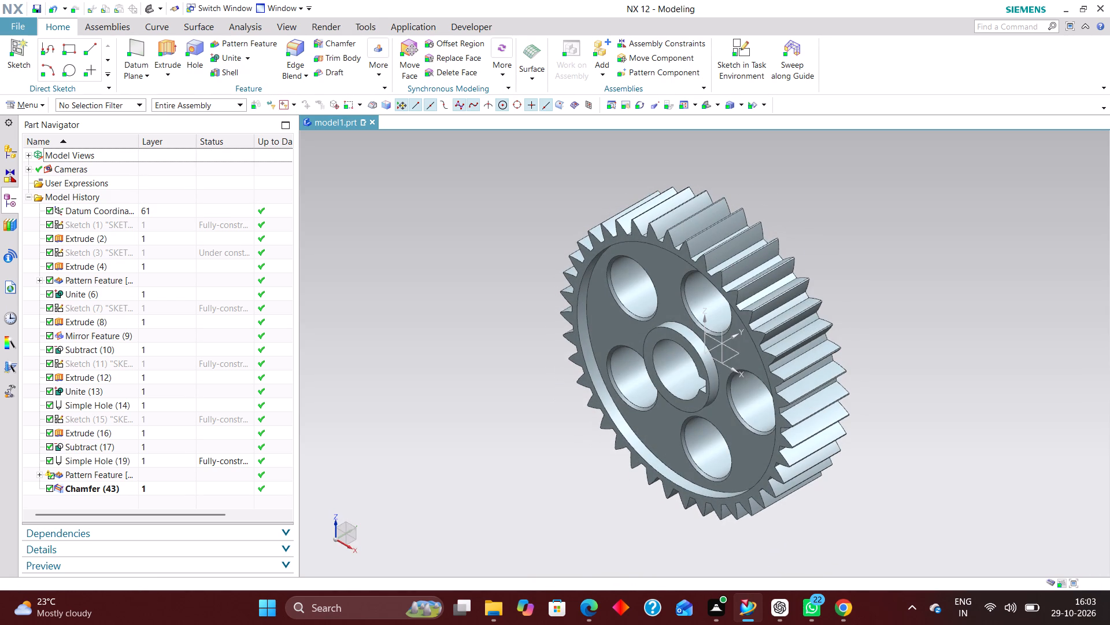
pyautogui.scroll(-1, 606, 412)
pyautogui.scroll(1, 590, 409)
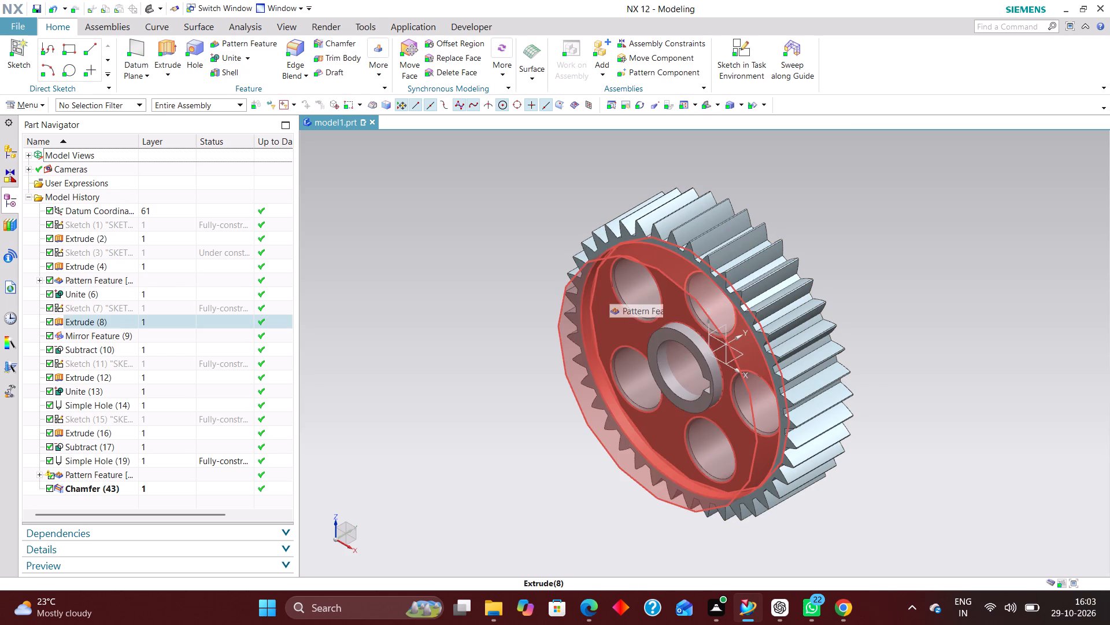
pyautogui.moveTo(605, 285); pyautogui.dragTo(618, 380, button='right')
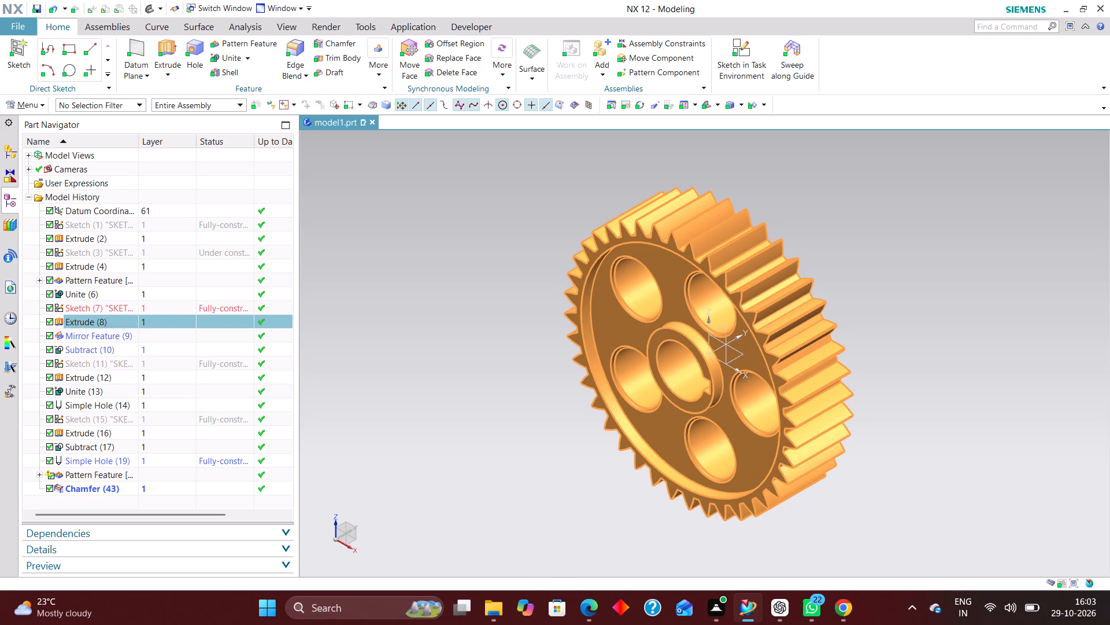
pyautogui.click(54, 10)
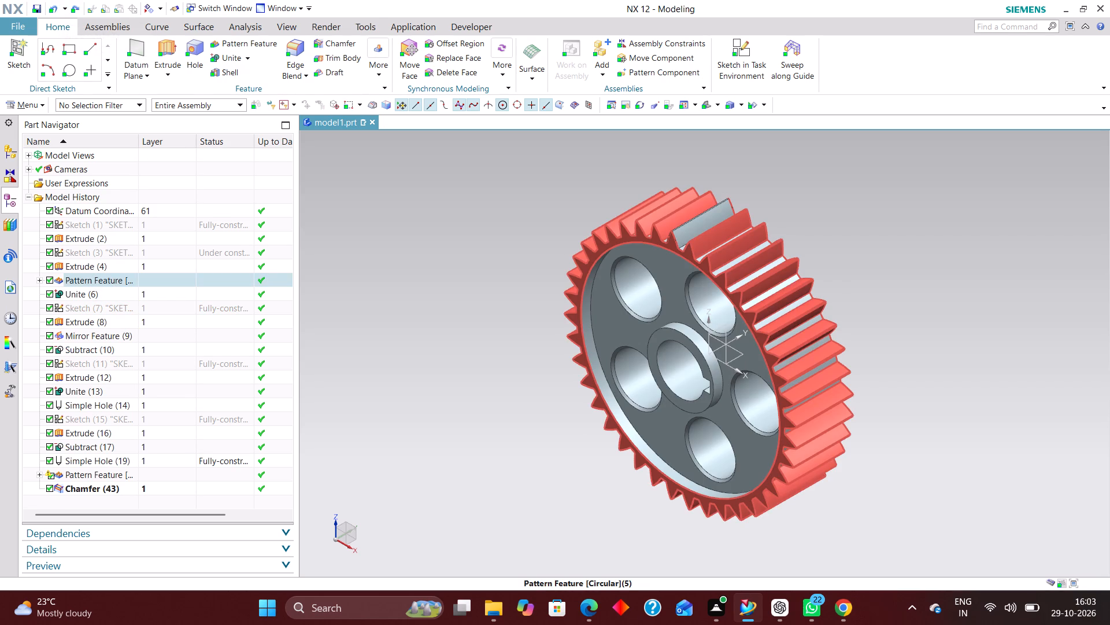
# Examine the features from Unite (6) to Subtract (17) one by one in the model history.
pyautogui.click(106, 289)
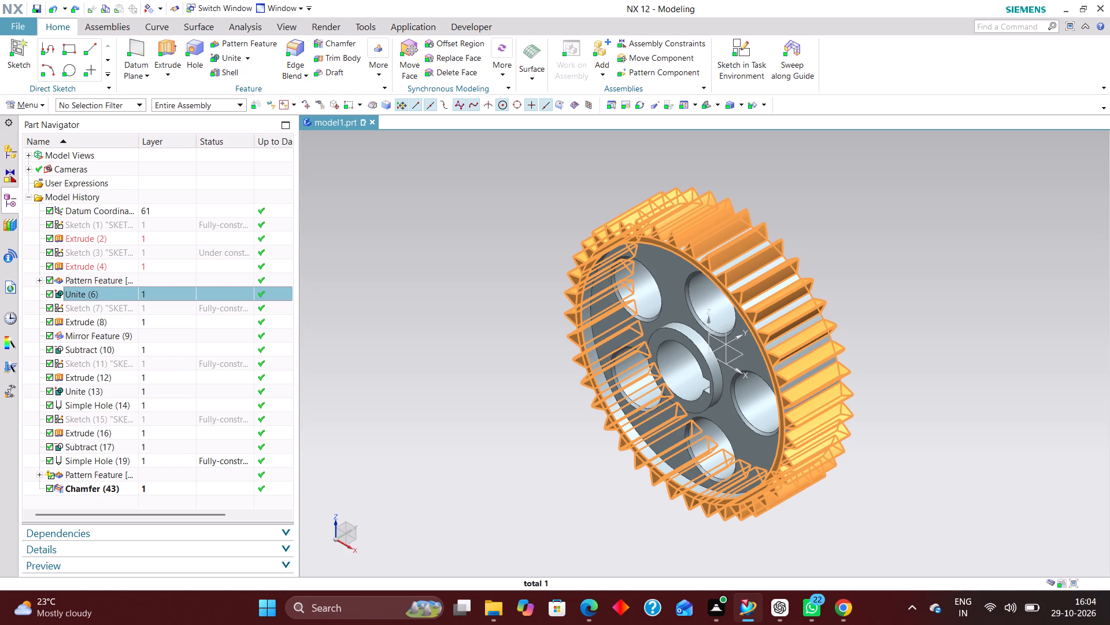
pyautogui.click(97, 310)
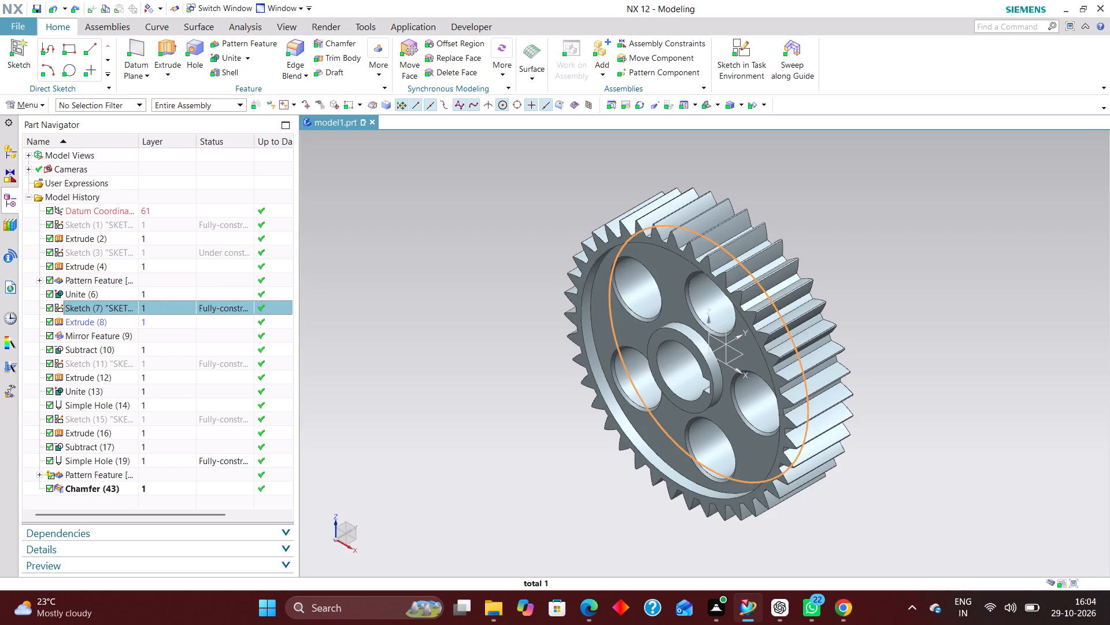
pyautogui.click(112, 336)
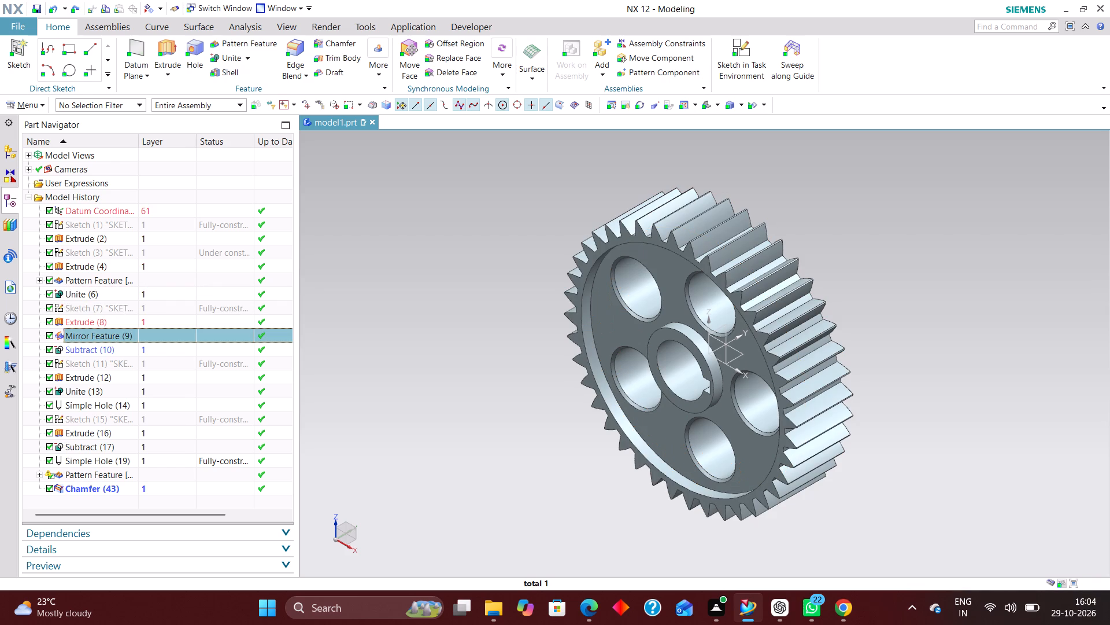
pyautogui.click(126, 345)
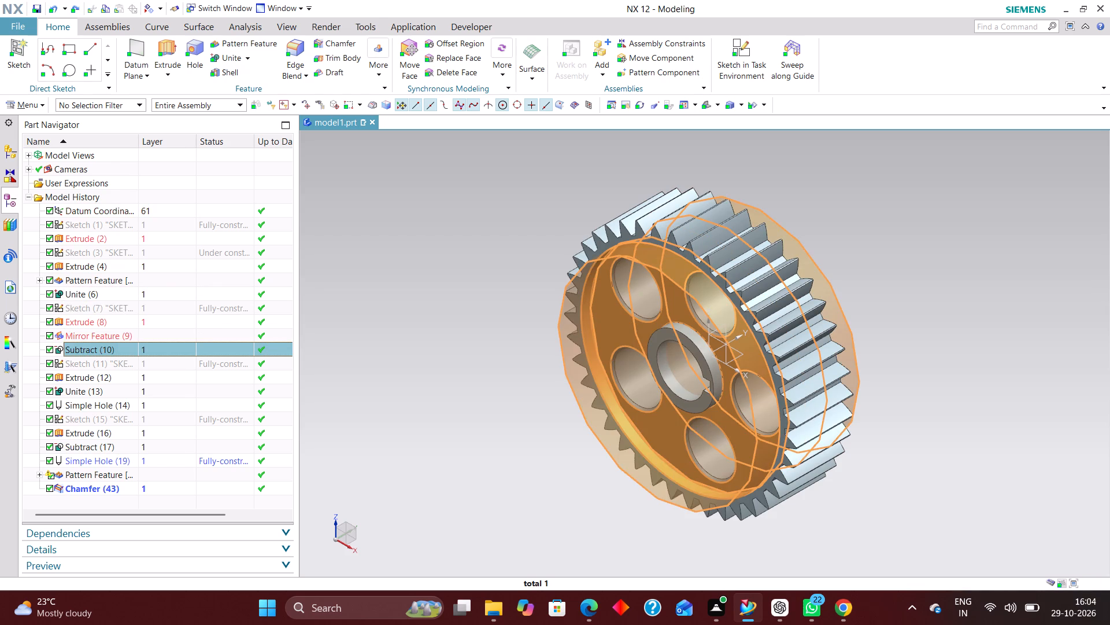
pyautogui.click(132, 365)
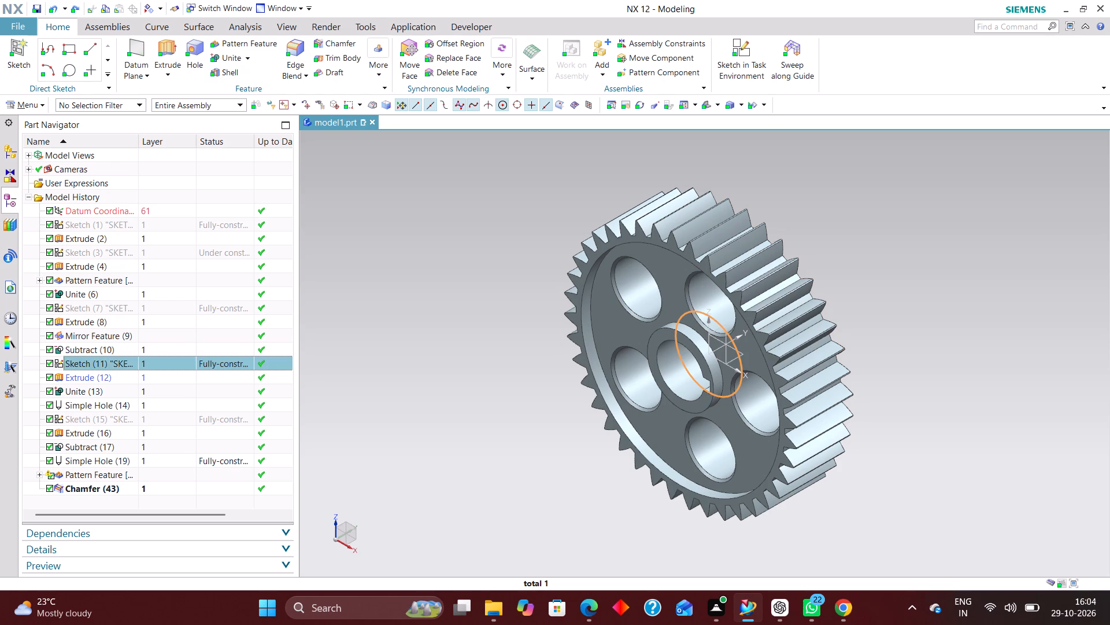
pyautogui.click(123, 374)
pyautogui.click(123, 388)
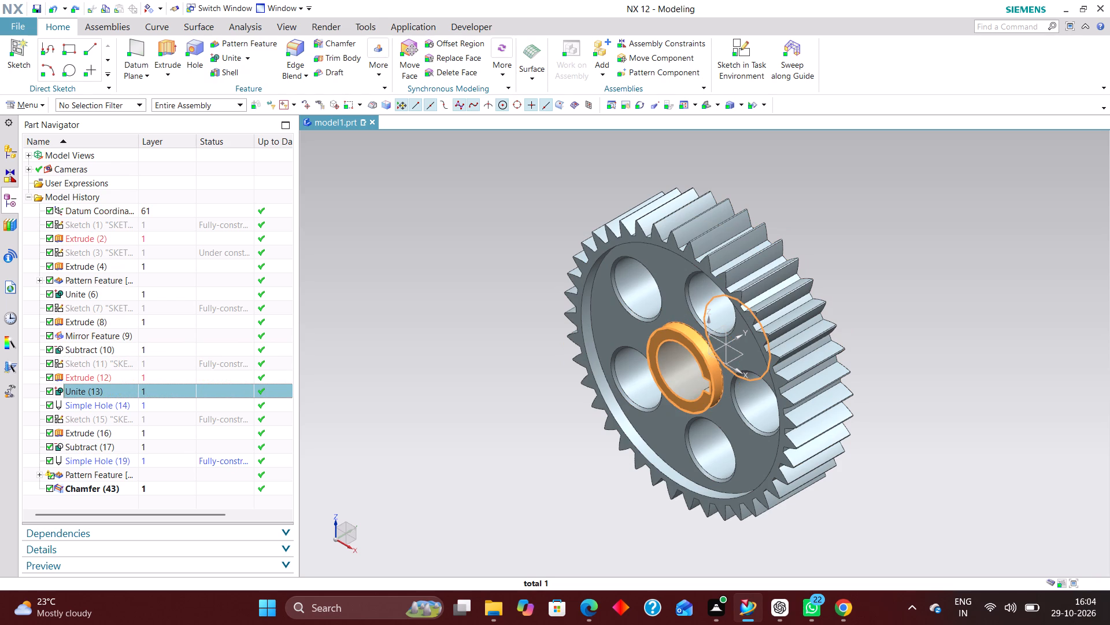
pyautogui.click(132, 416)
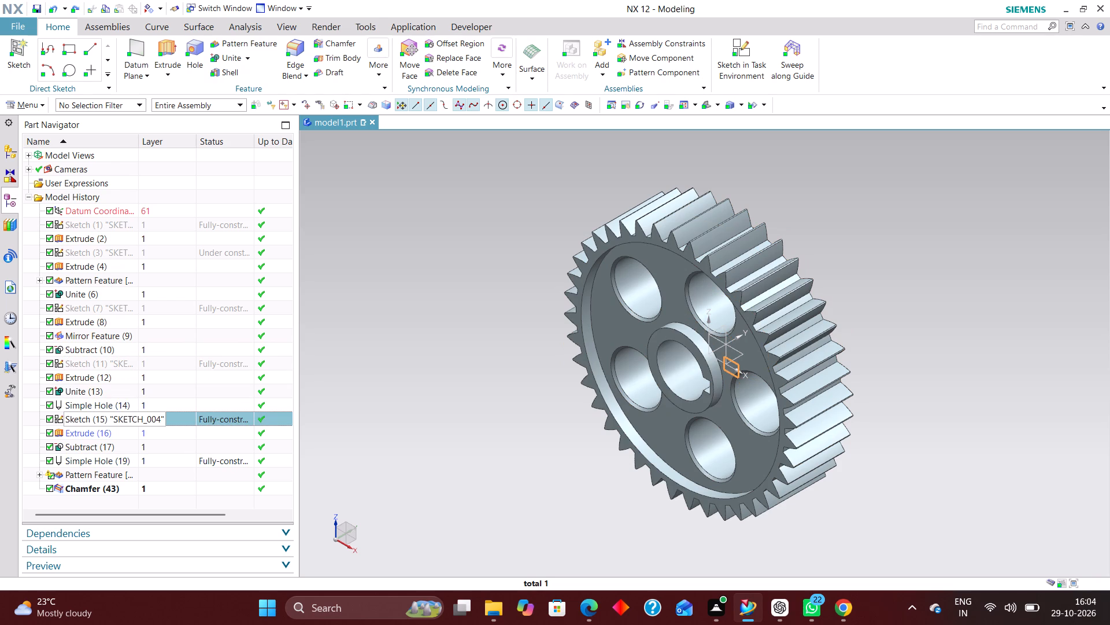
pyautogui.click(122, 433)
pyautogui.click(131, 448)
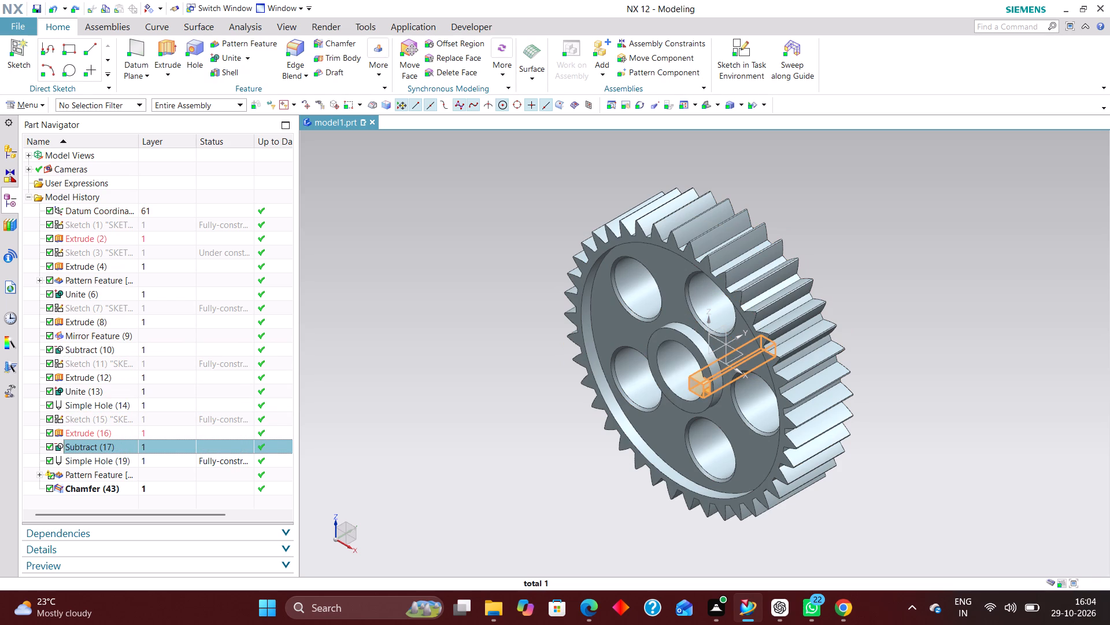
pyautogui.click(453, 370)
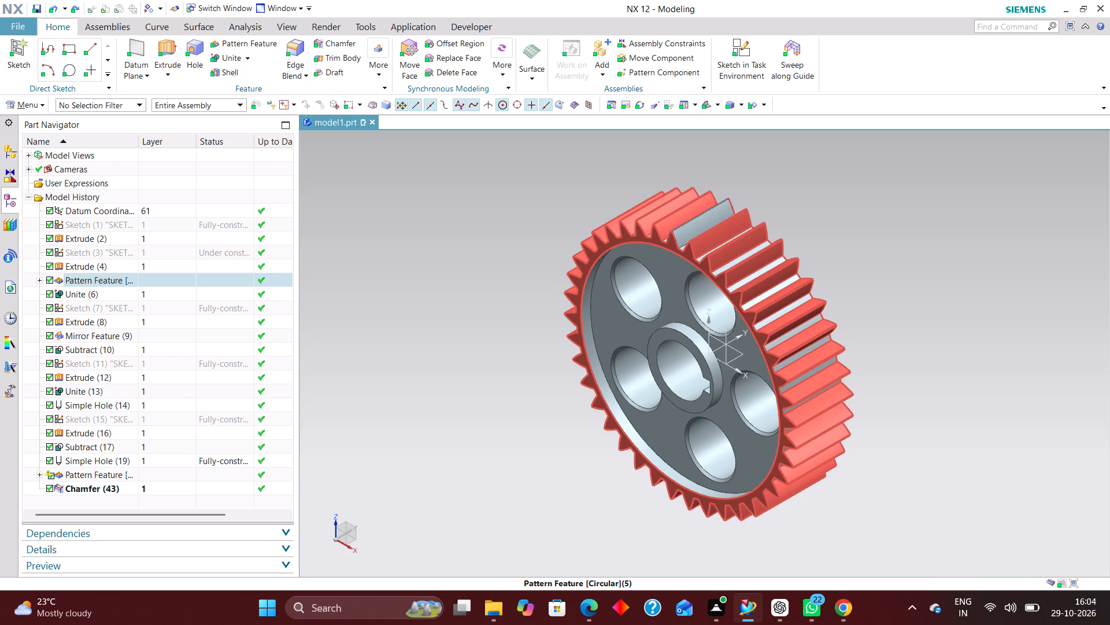
# Move the datum coordinate system to layer 220.
pyautogui.scroll(-1, 876, 297)
pyautogui.scroll(3, 877, 295)
pyautogui.scroll(-1, 882, 284)
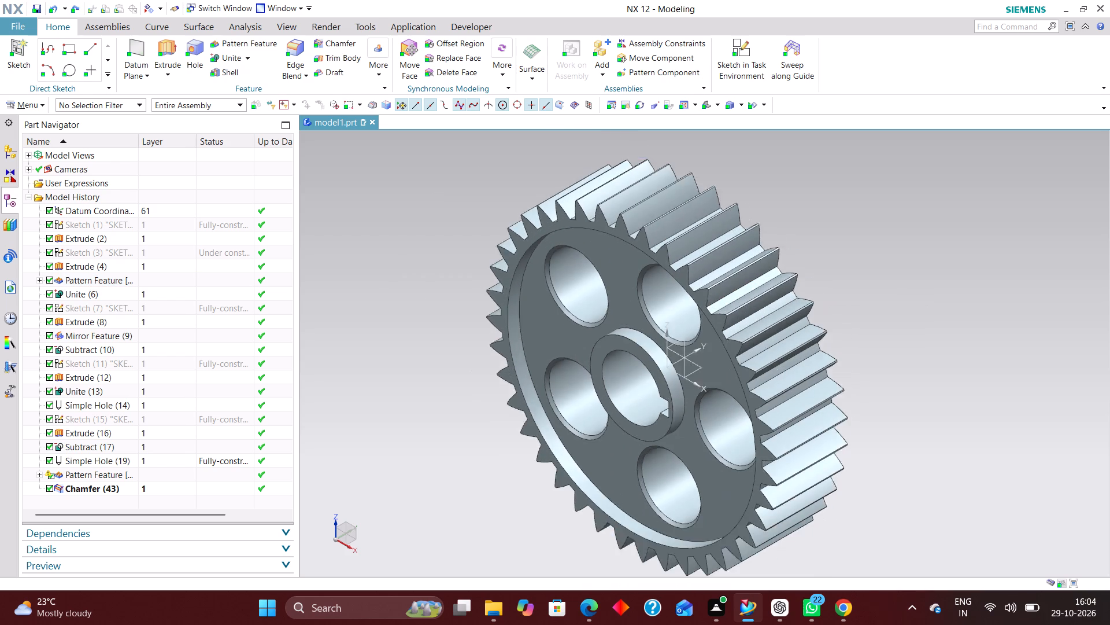
pyautogui.scroll(-1, 882, 284)
pyautogui.click(177, 208)
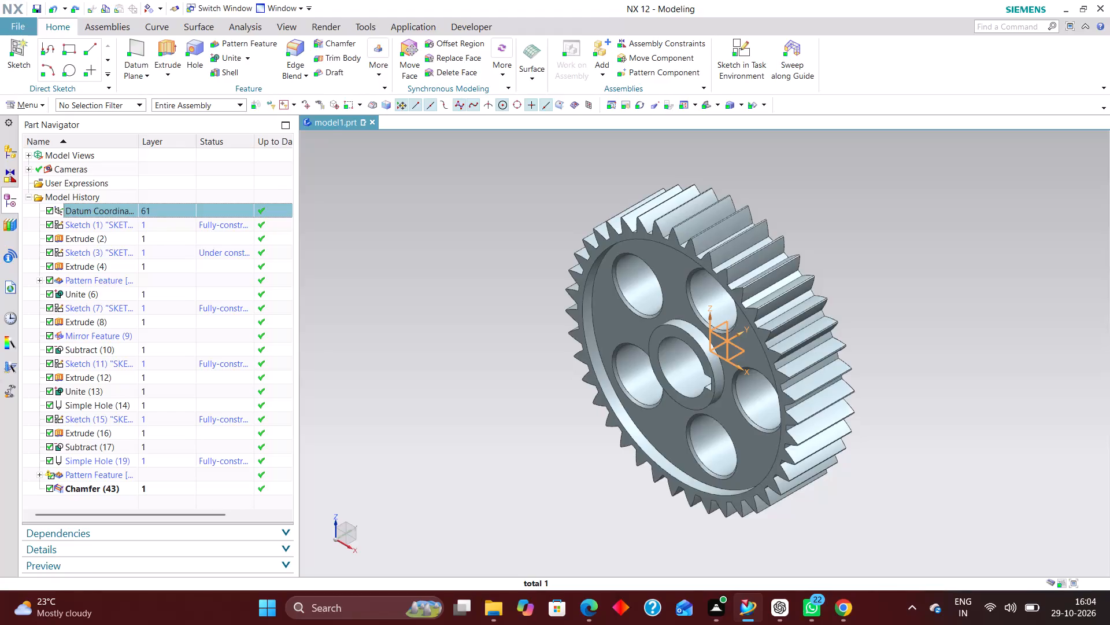
pyautogui.hotkey('ctrl', 'j')
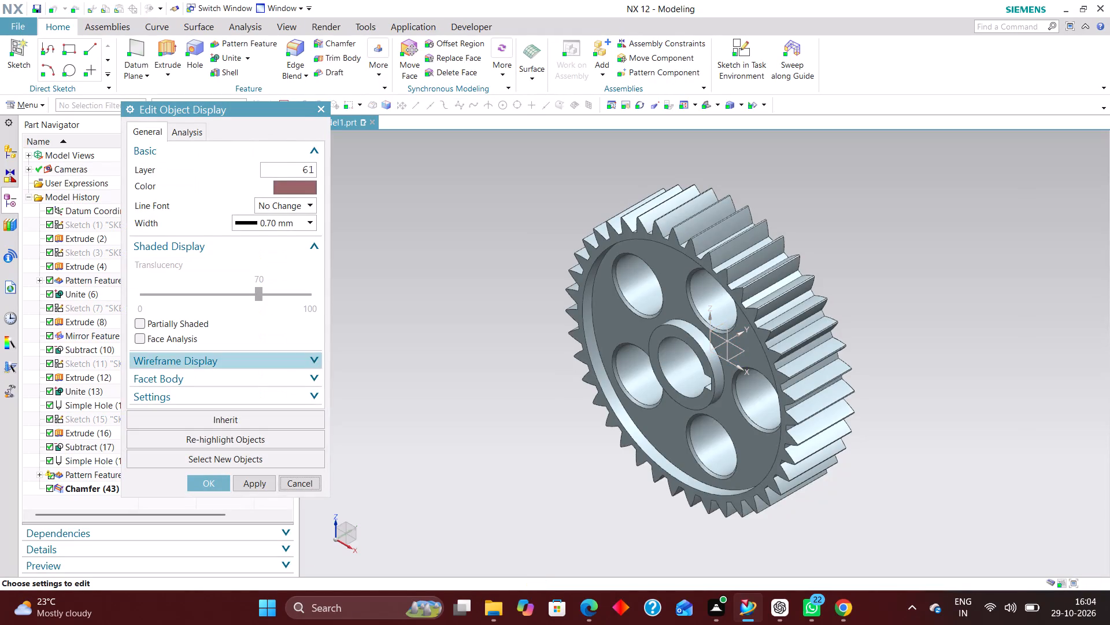
pyautogui.moveTo(289, 174); pyautogui.dragTo(467, 160)
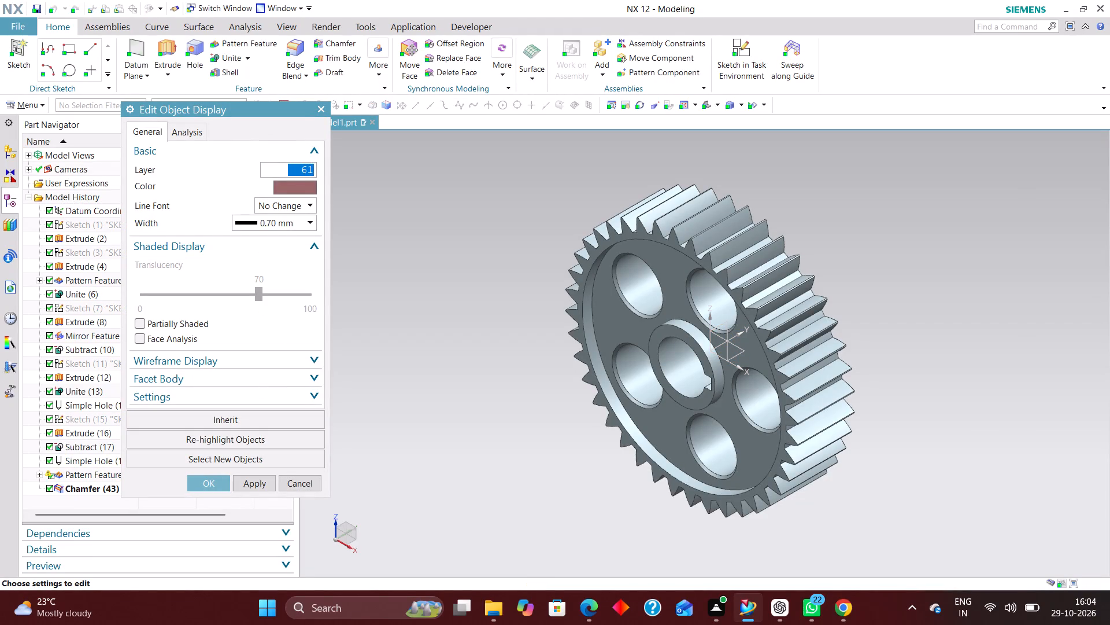
pyautogui.write('220')
pyautogui.press('Return')
pyautogui.press('0')
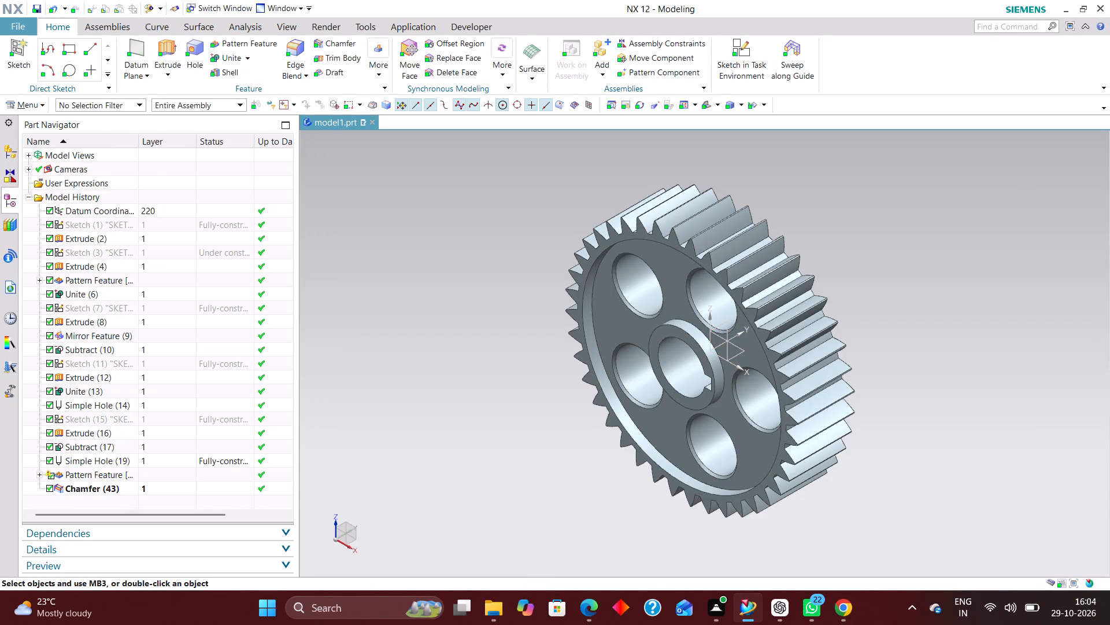
# Move the gear blank circle sketch, Sketch (1), to layer 11.
pyautogui.click(165, 224)
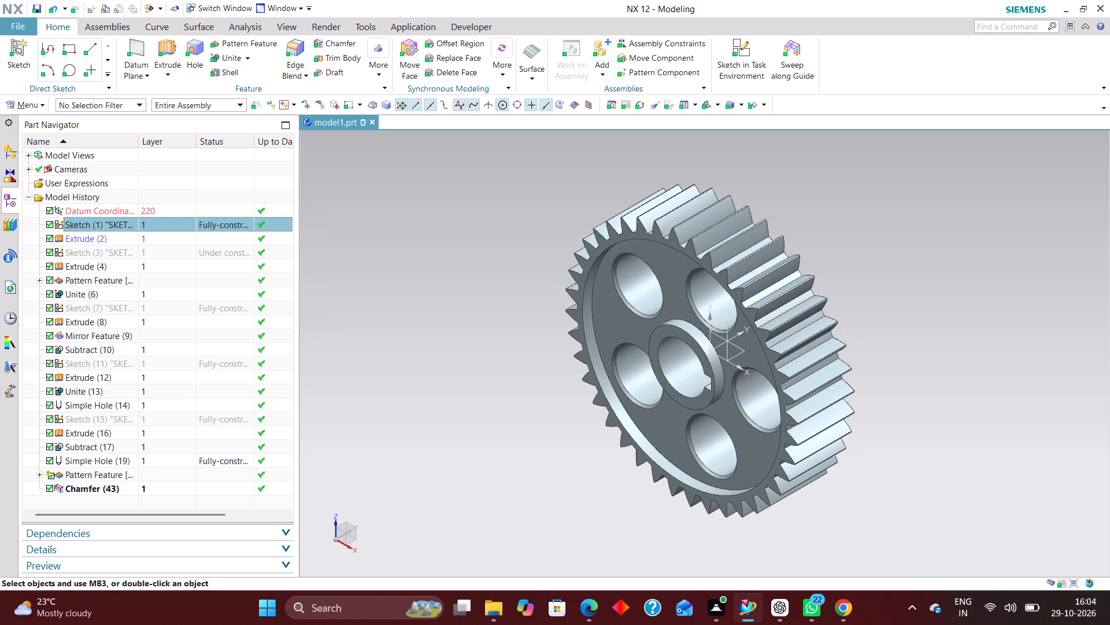
pyautogui.hotkey('ctrl', 'j')
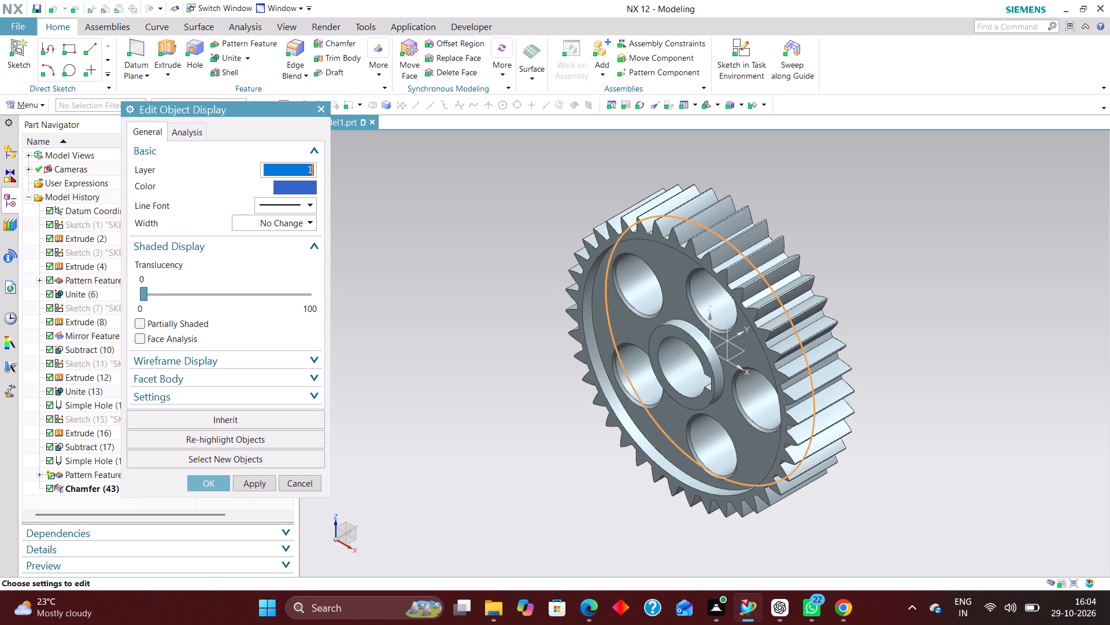
pyautogui.write('11')
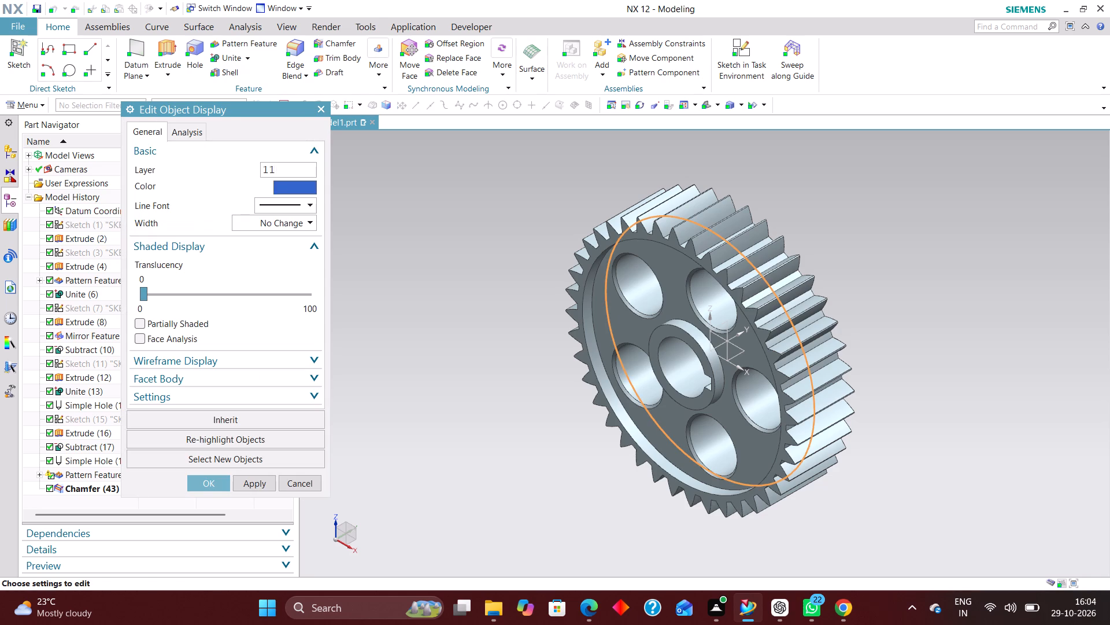
pyautogui.press('Return')
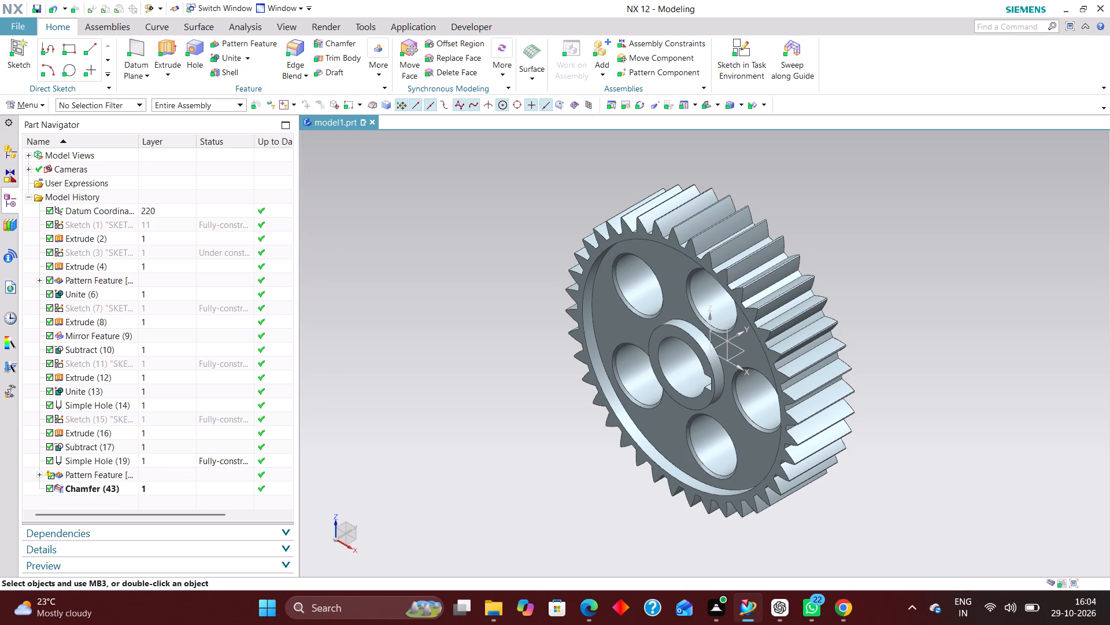
# Move the gear's solid body to layer 2, using Extrude (2) as the selection.
pyautogui.click(162, 237)
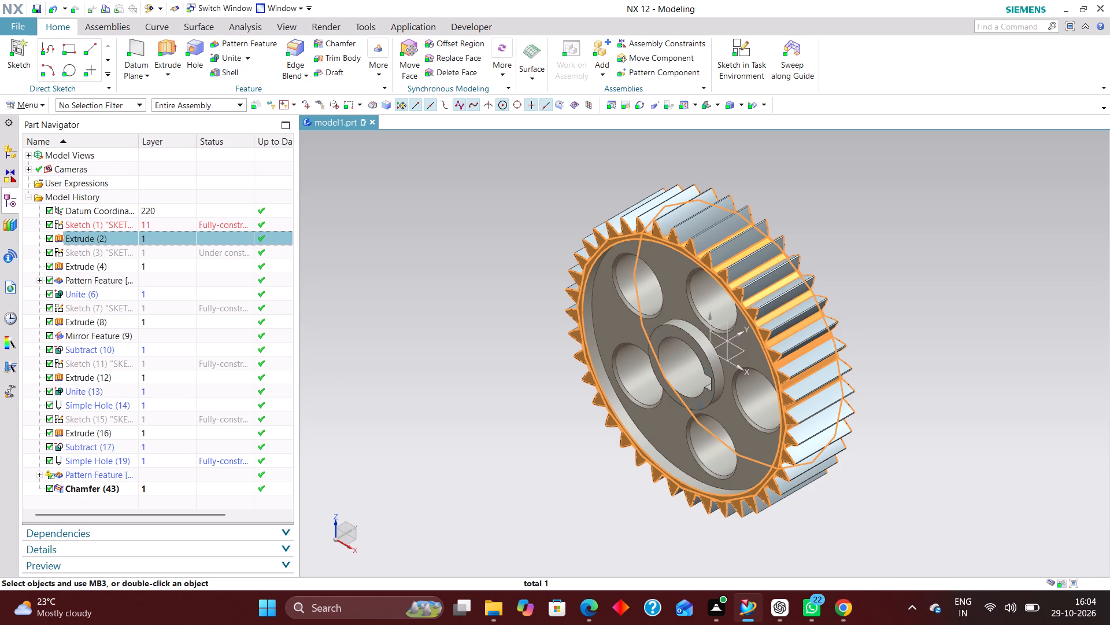
pyautogui.hotkey('ctrl', 'j')
pyautogui.press('2')
pyautogui.press('Return')
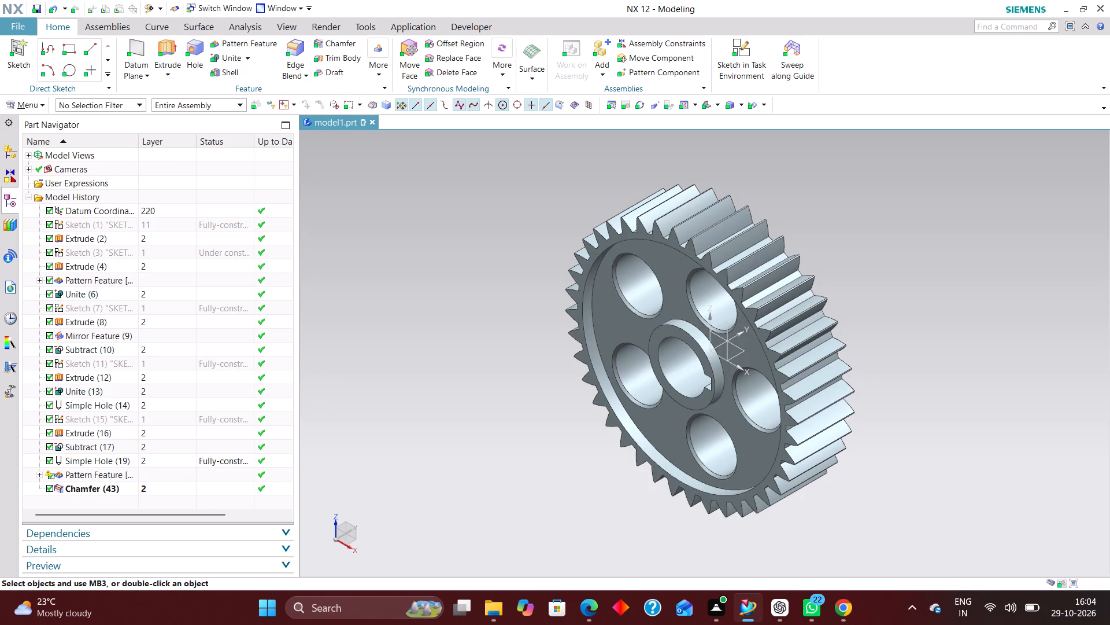
# Move the tooth profile sketch, Sketch (3), to layer 12.
pyautogui.click(158, 255)
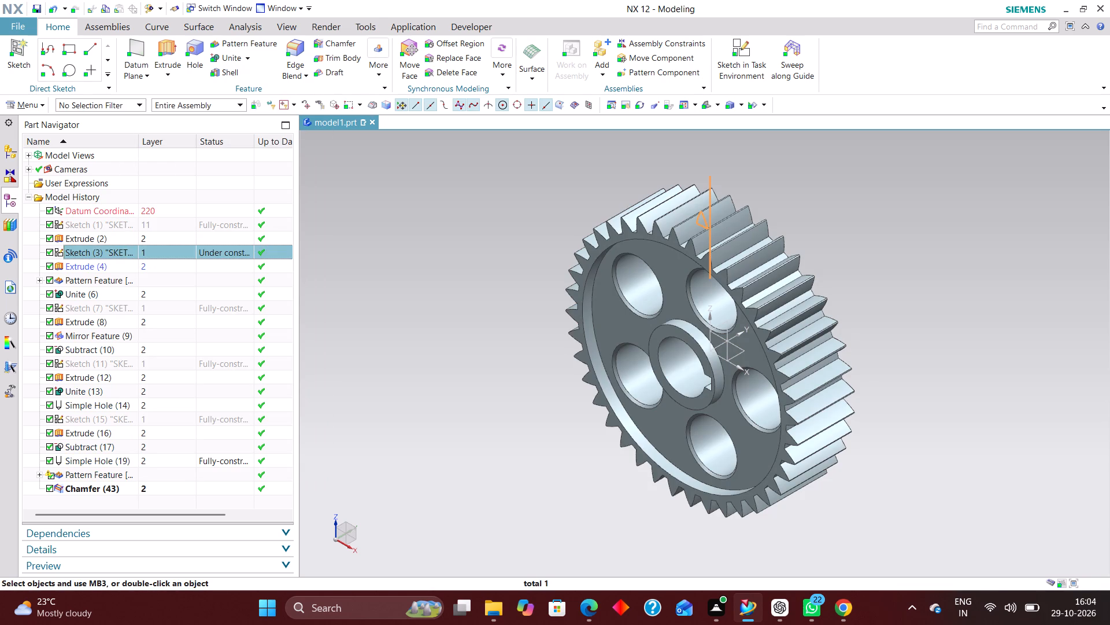
pyautogui.hotkey('ctrl', 'j')
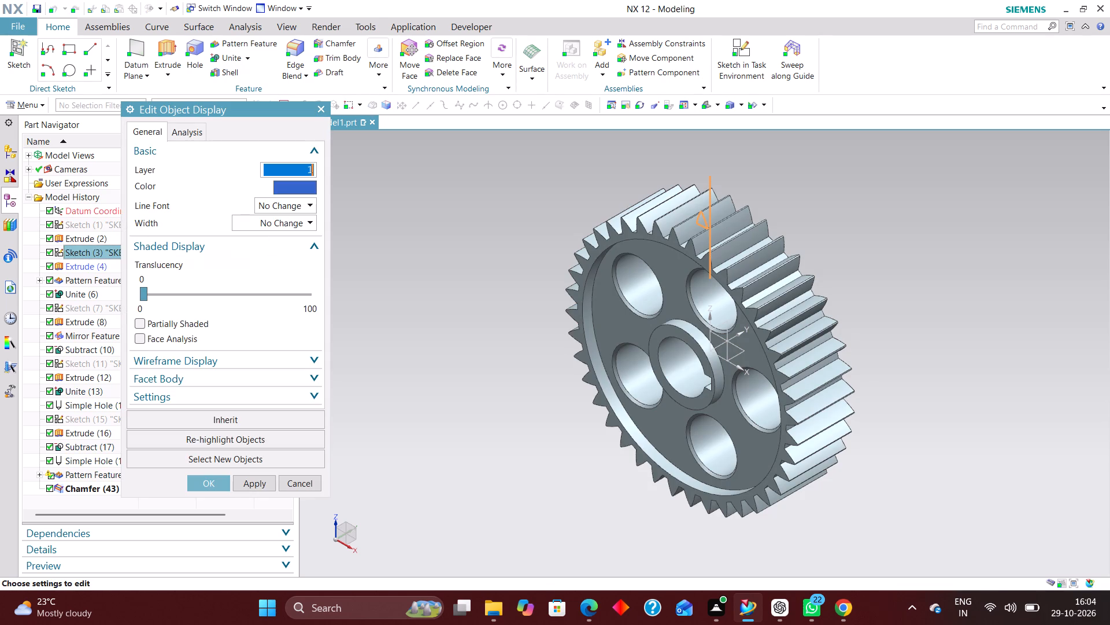
pyautogui.write('12')
pyautogui.press('Return')
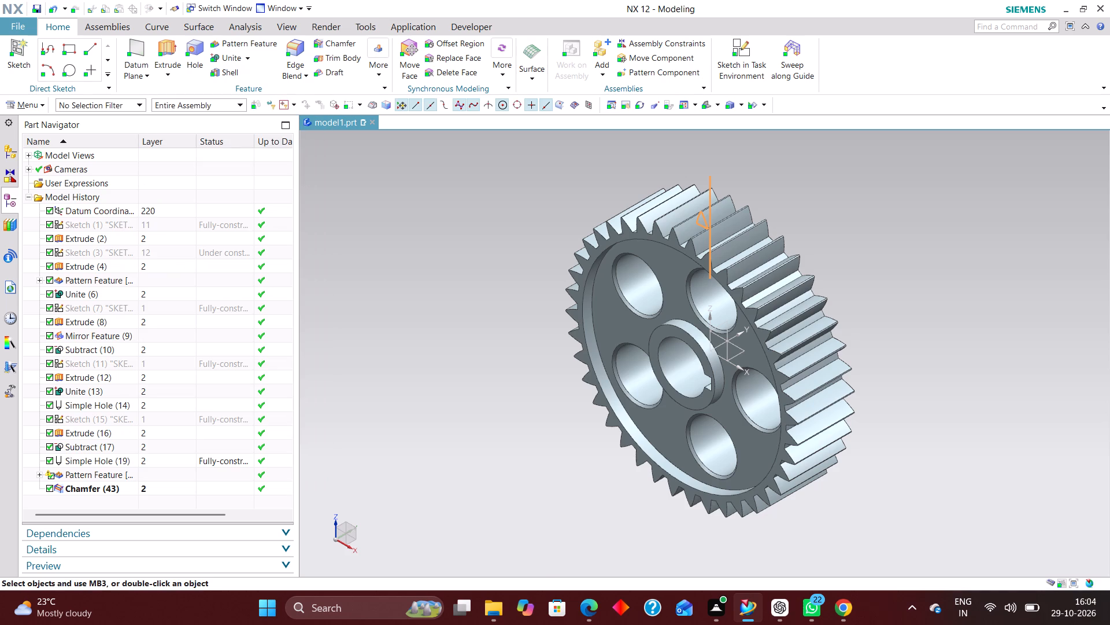
# Move the web recess circle sketch, Sketch (7), to layer 13.
pyautogui.click(157, 307)
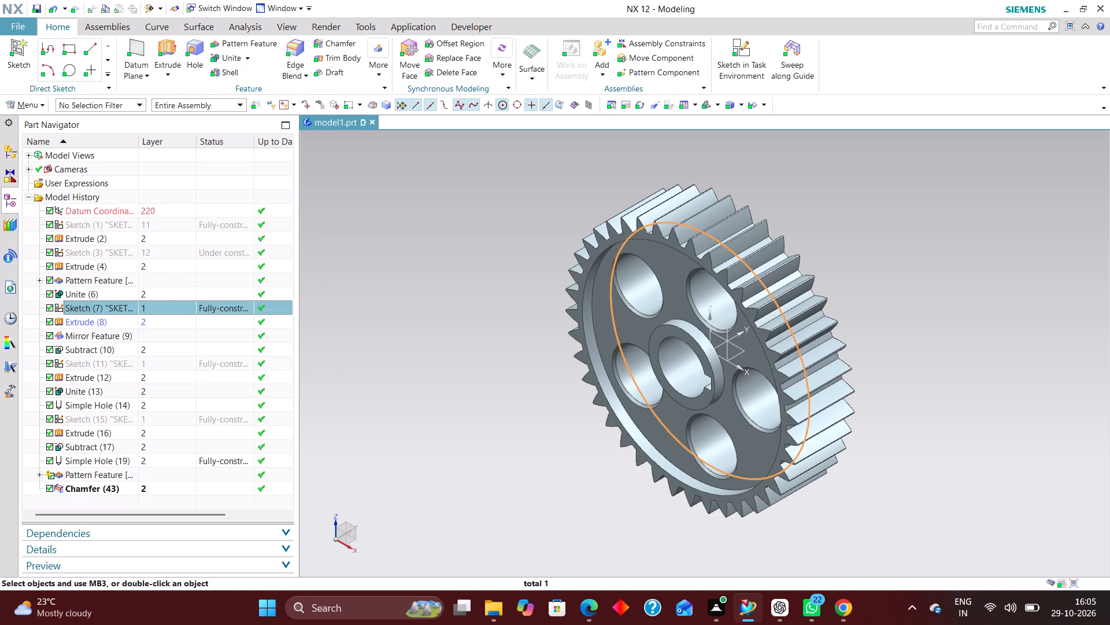
pyautogui.hotkey('ctrl', 'j')
pyautogui.write('13')
pyautogui.press('Return')
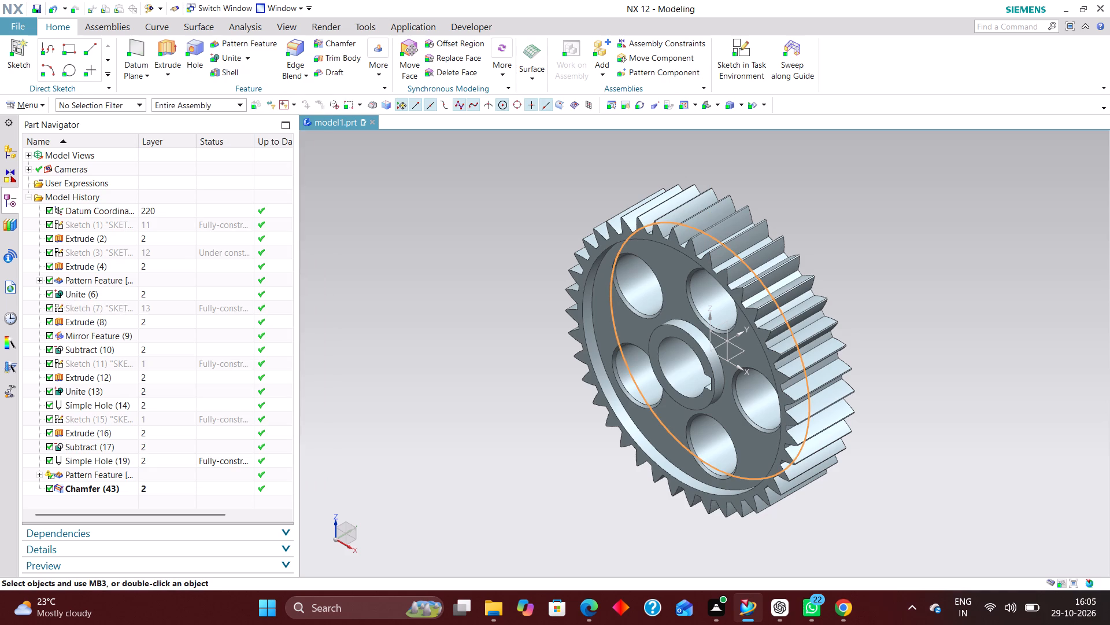
# Move the hub circle sketch, Sketch (11), to layer 14.
pyautogui.click(163, 360)
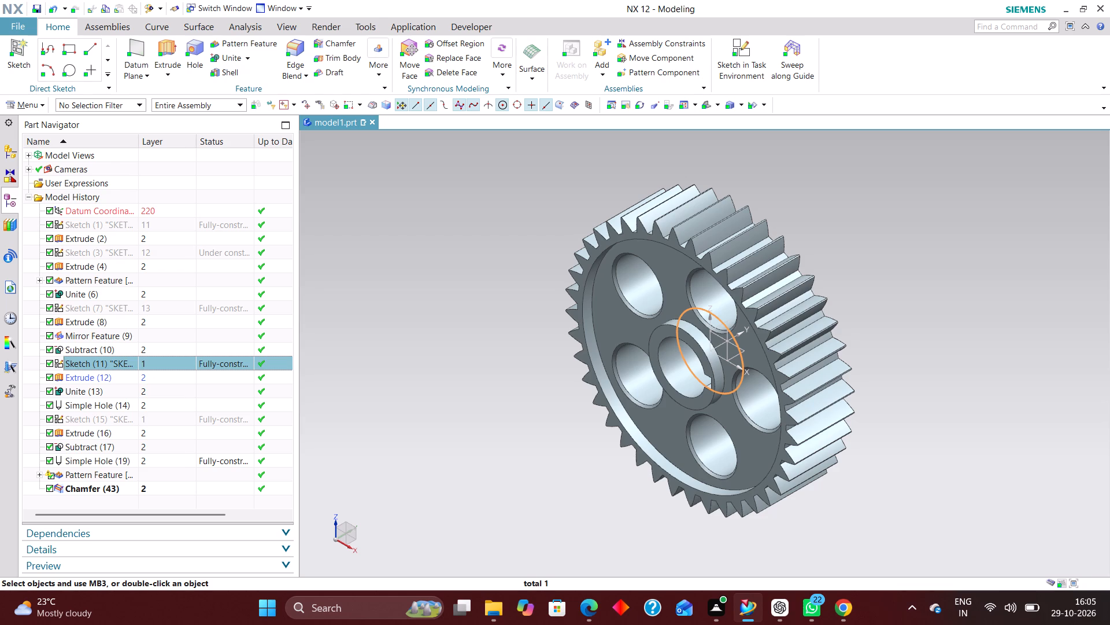
pyautogui.hotkey('ctrl', 'j')
pyautogui.write('14')
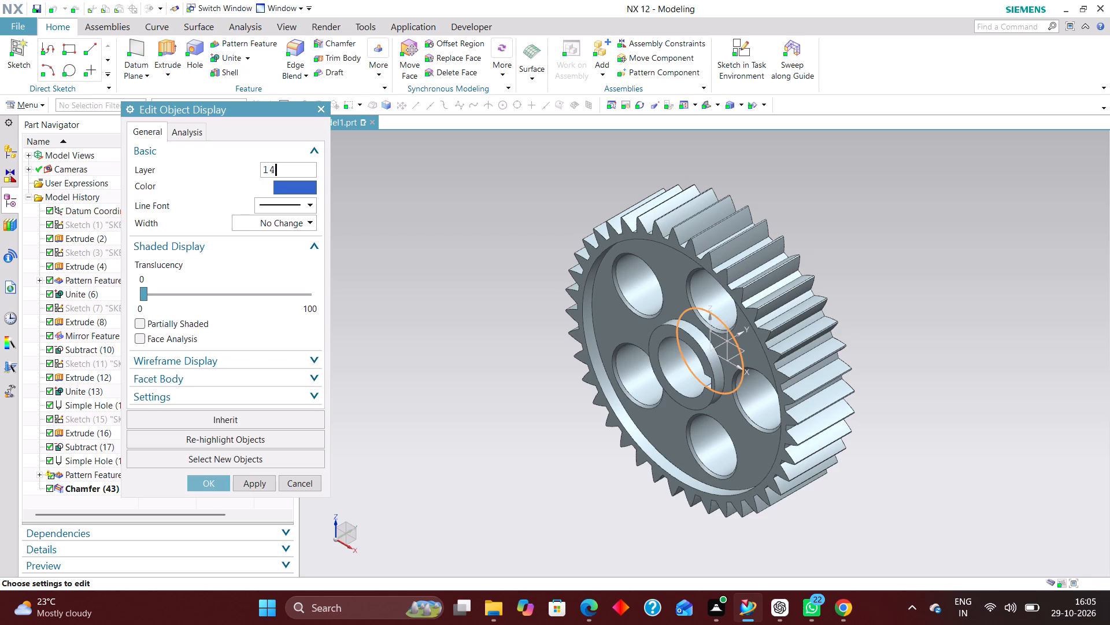
pyautogui.press('Return')
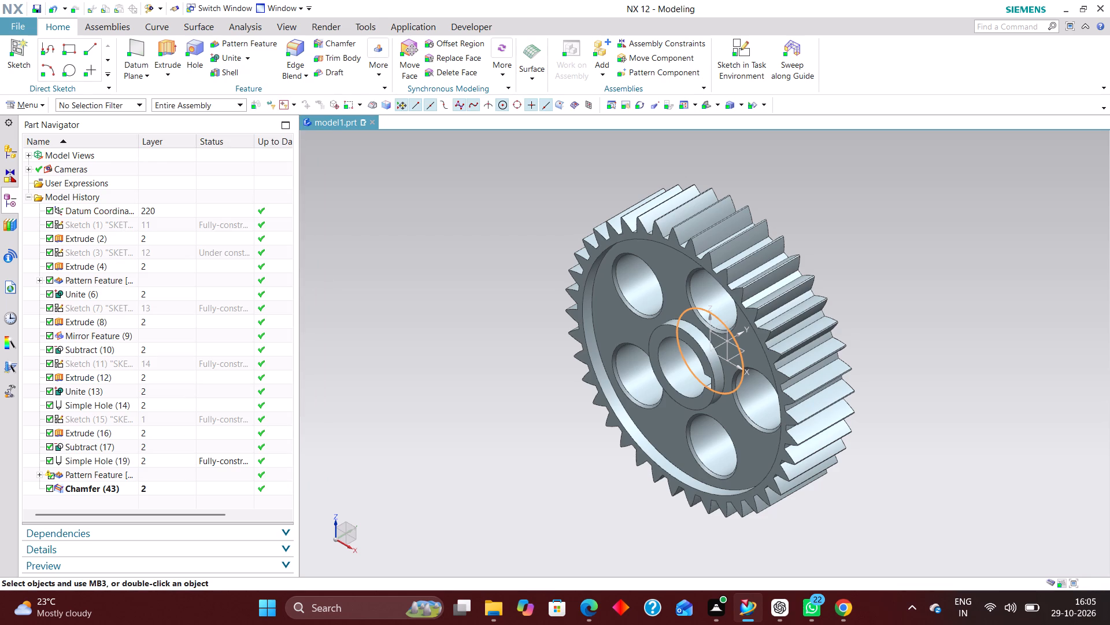
# Move the keyway rectangle sketch, Sketch (15), to layer 15.
pyautogui.click(157, 418)
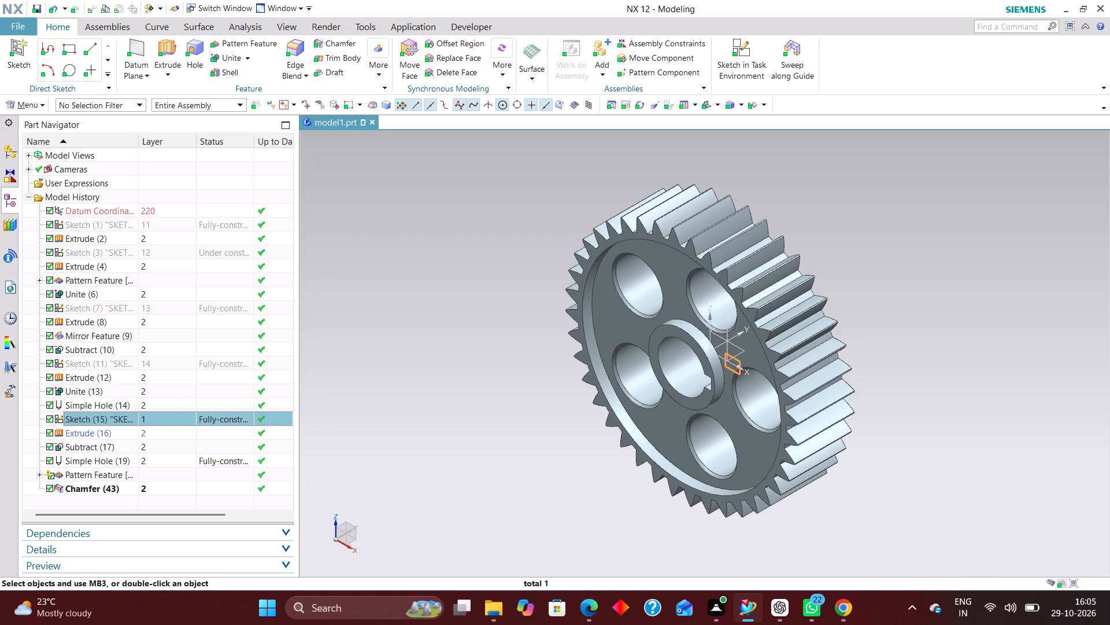
pyautogui.hotkey('ctrl', 'j')
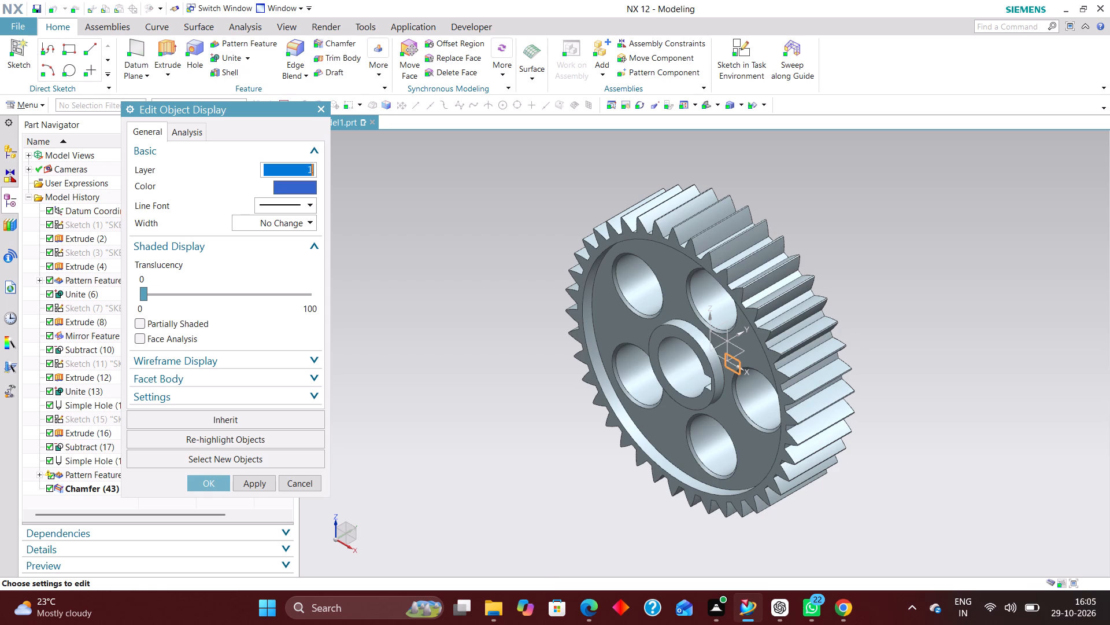
pyautogui.write('15')
pyautogui.press('Return')
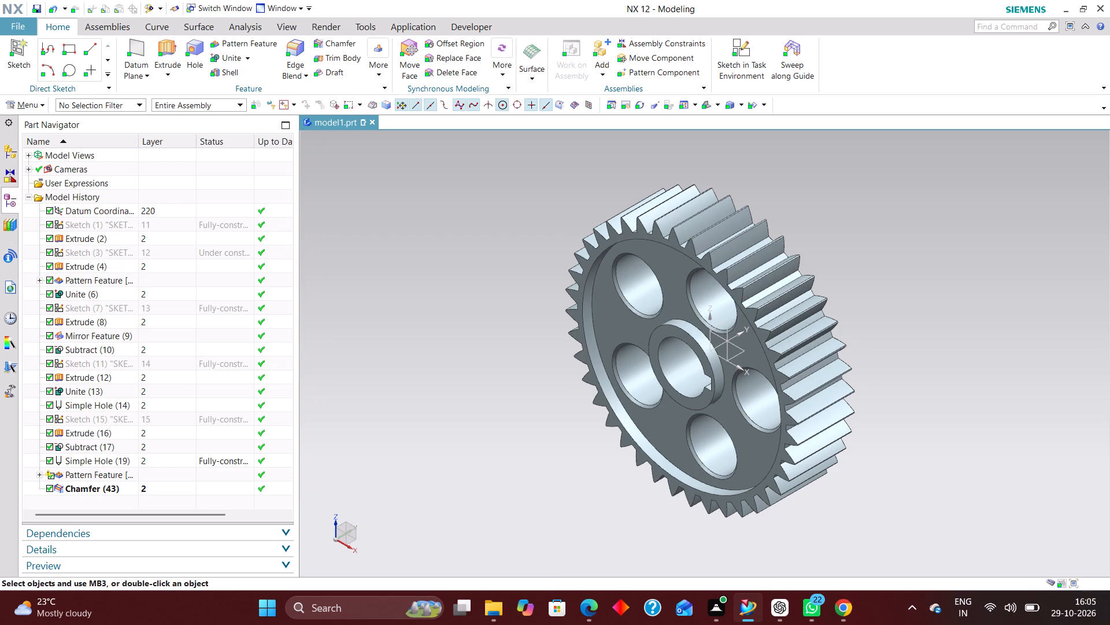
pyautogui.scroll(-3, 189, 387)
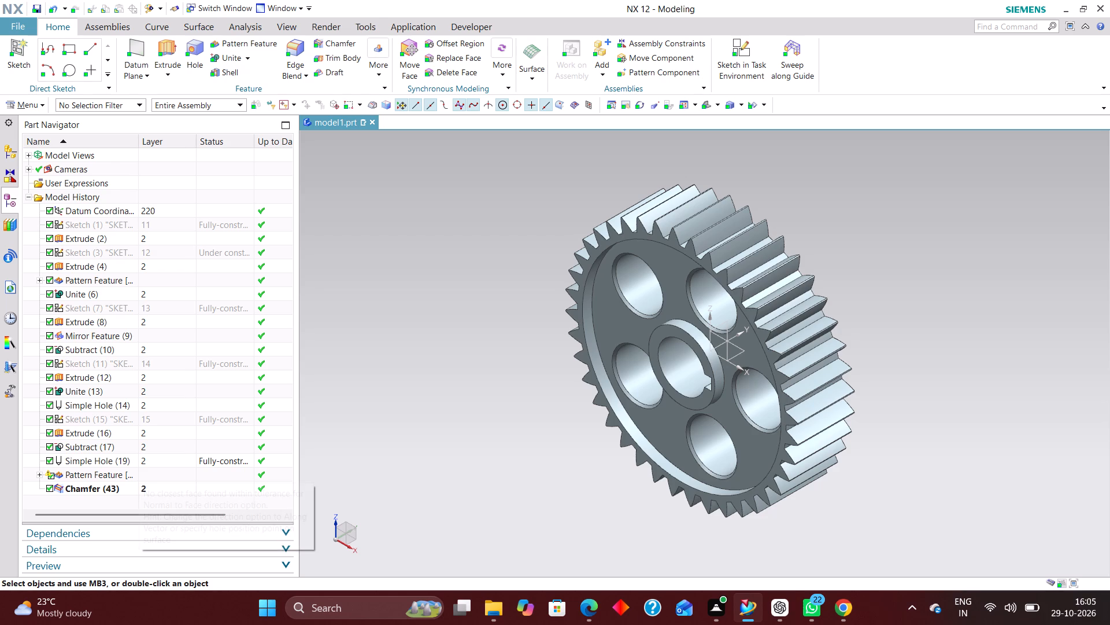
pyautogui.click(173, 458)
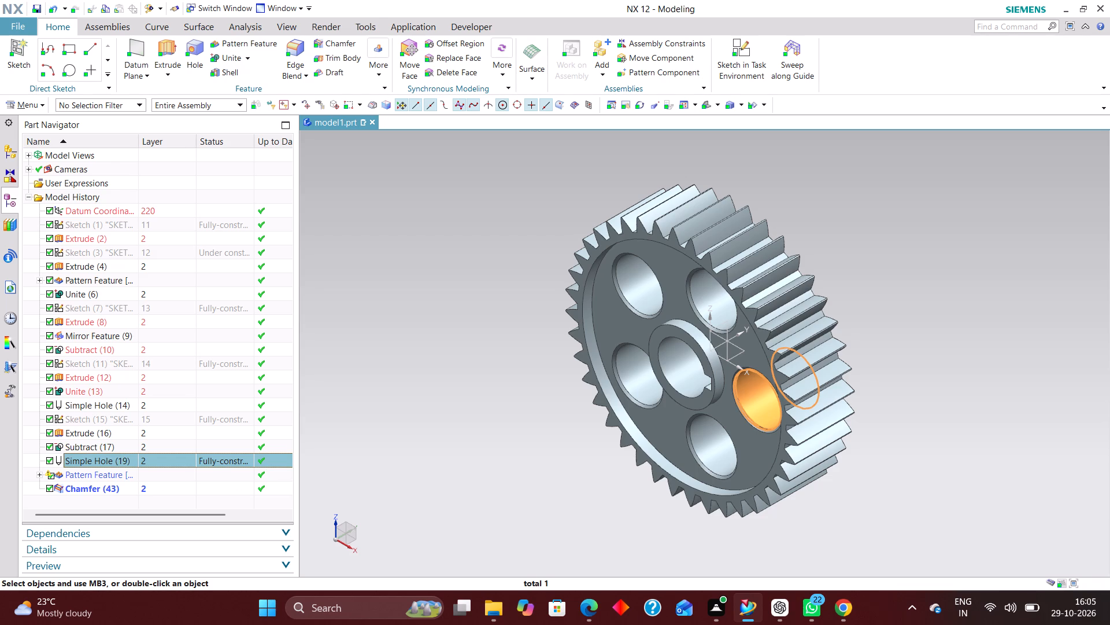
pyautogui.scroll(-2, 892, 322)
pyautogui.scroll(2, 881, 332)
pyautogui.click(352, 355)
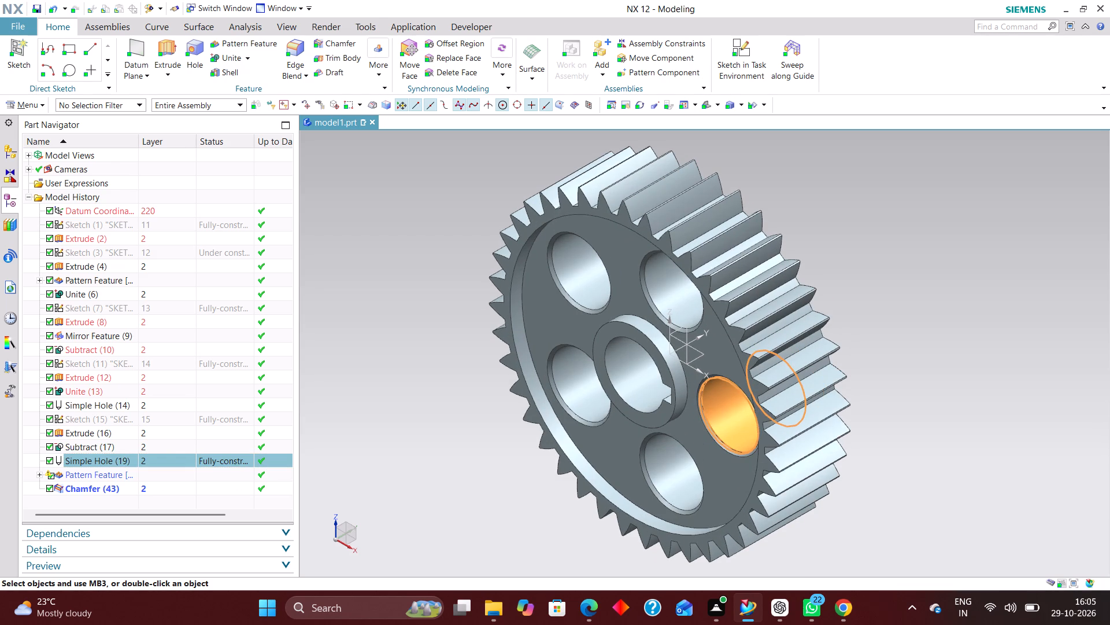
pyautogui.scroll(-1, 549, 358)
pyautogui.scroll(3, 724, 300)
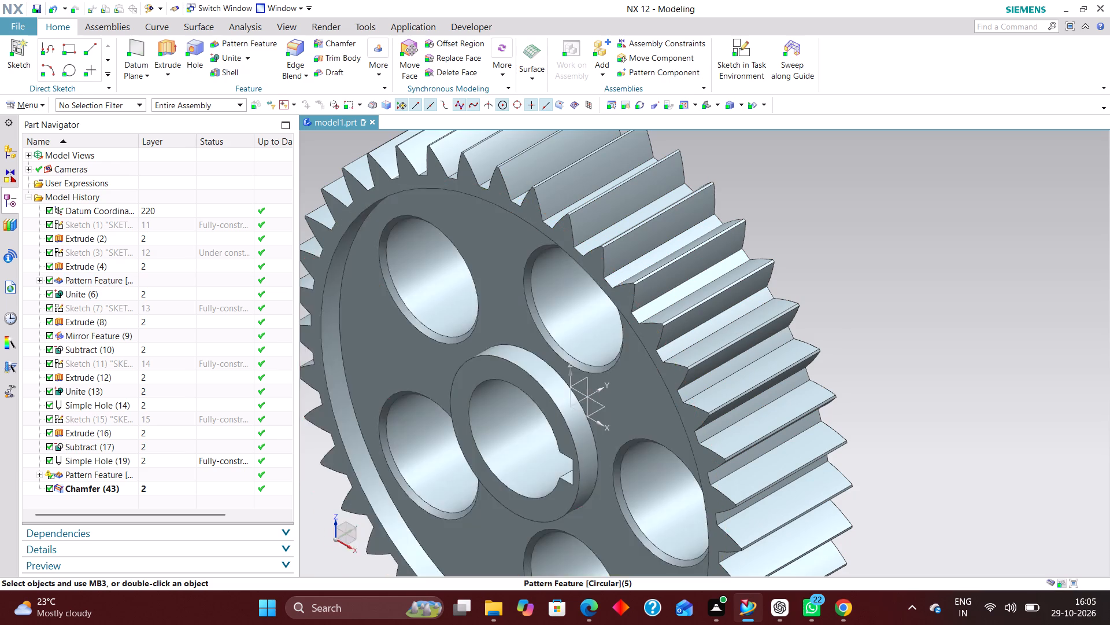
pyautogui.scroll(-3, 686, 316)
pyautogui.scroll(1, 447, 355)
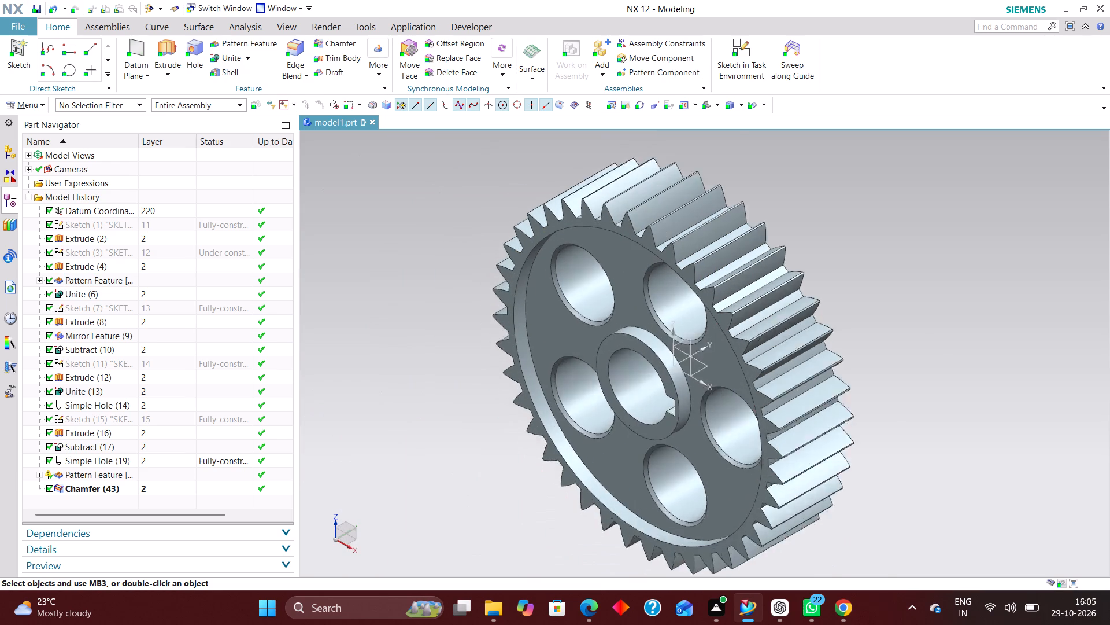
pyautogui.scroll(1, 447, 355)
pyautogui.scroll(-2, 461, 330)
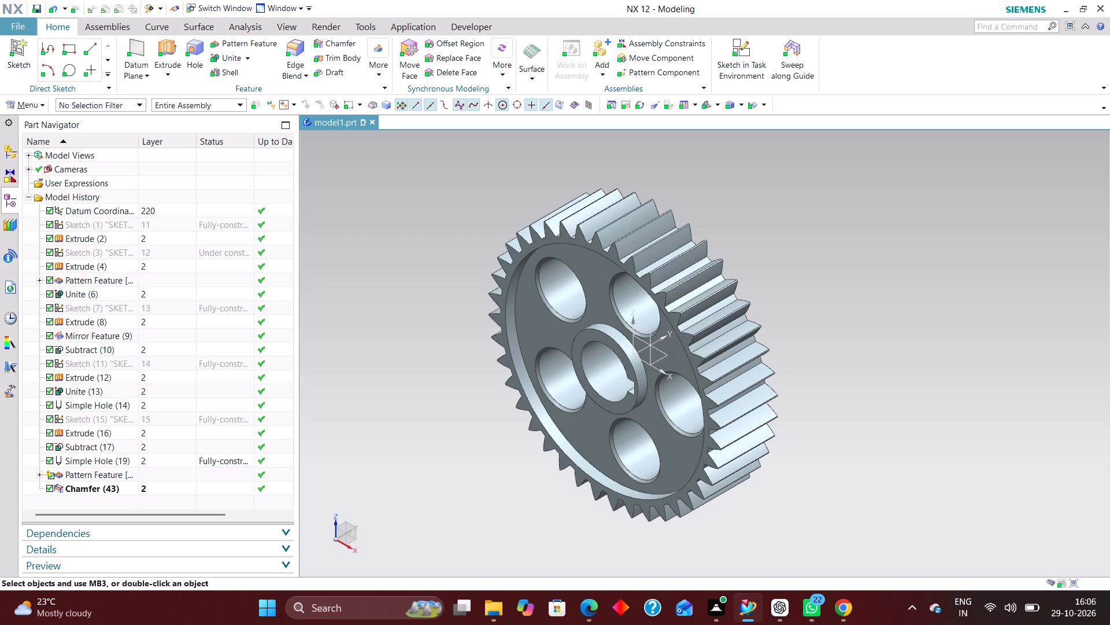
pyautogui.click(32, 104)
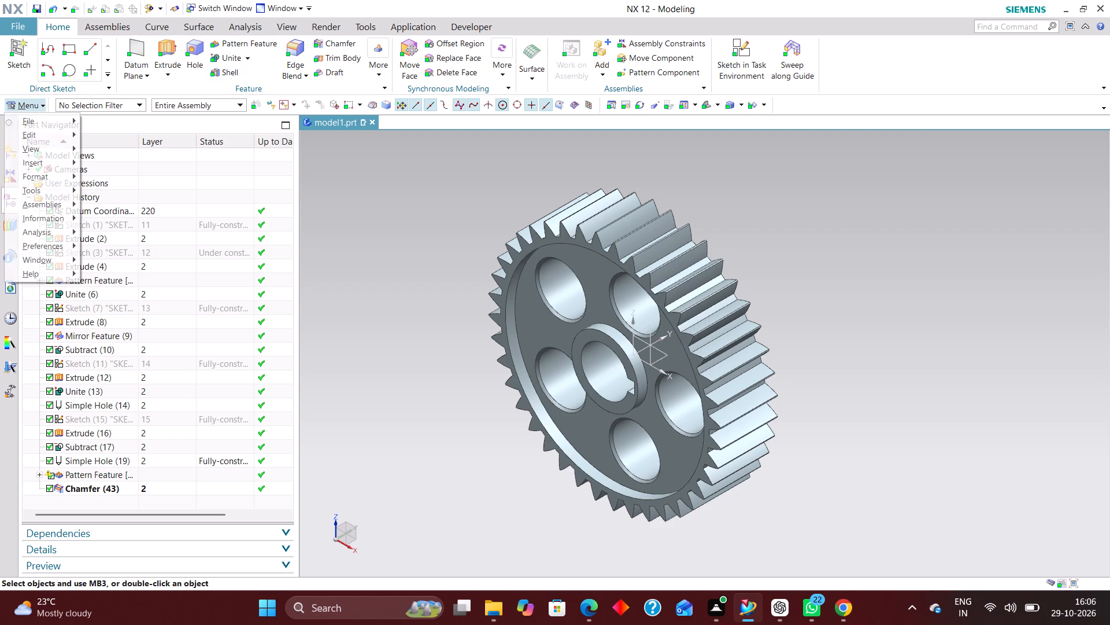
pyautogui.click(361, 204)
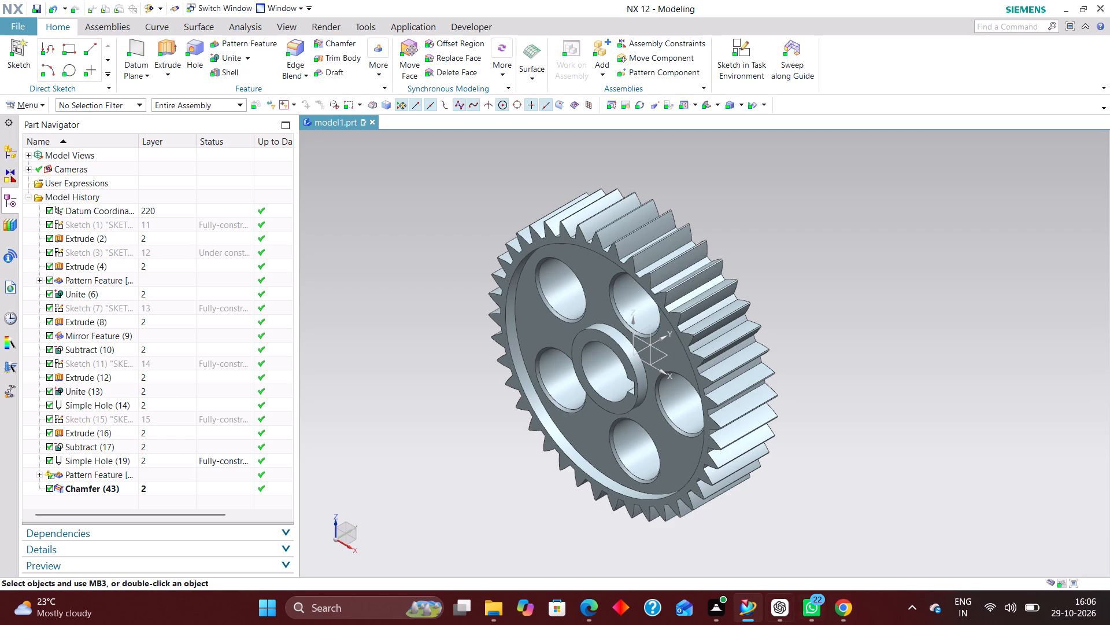
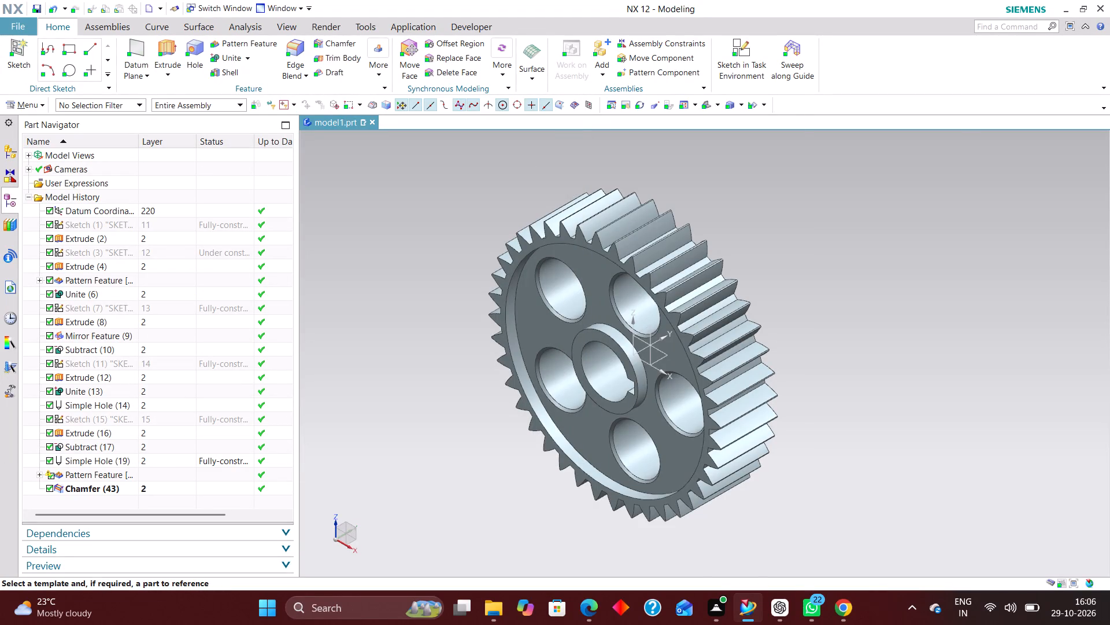
# Assign the library material Steel to the gear body.
pyautogui.click(783, 554)
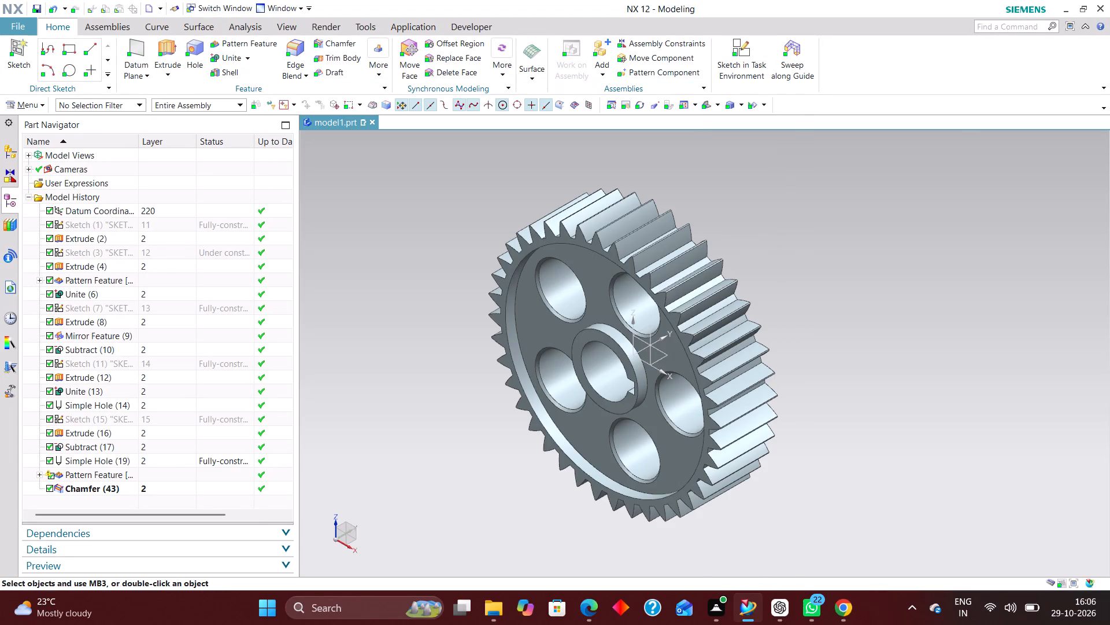
pyautogui.click(27, 107)
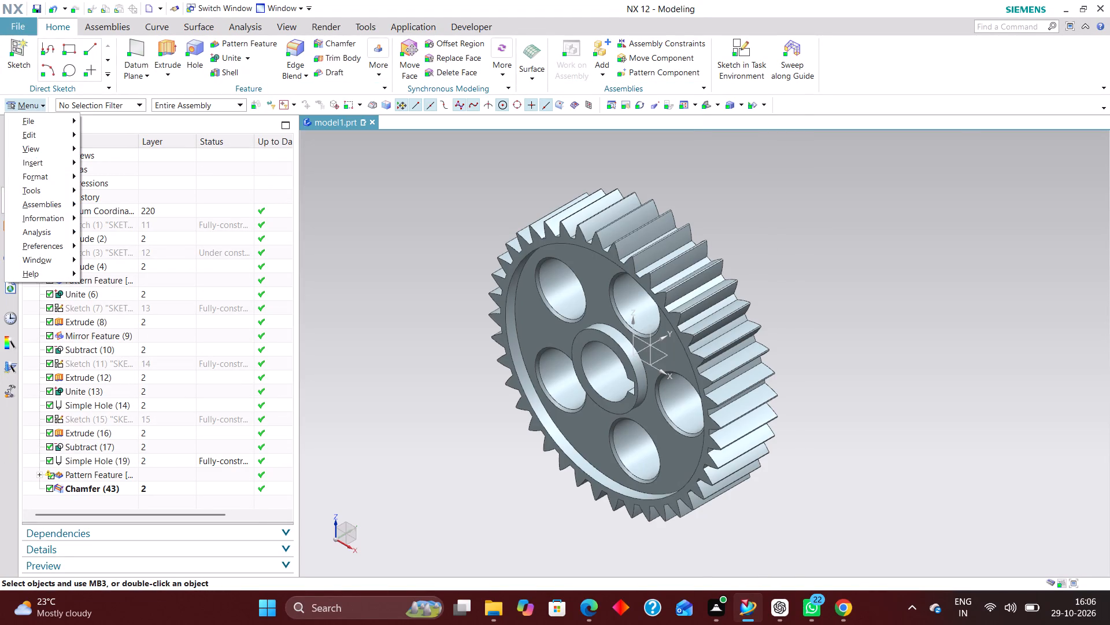
pyautogui.click(50, 186)
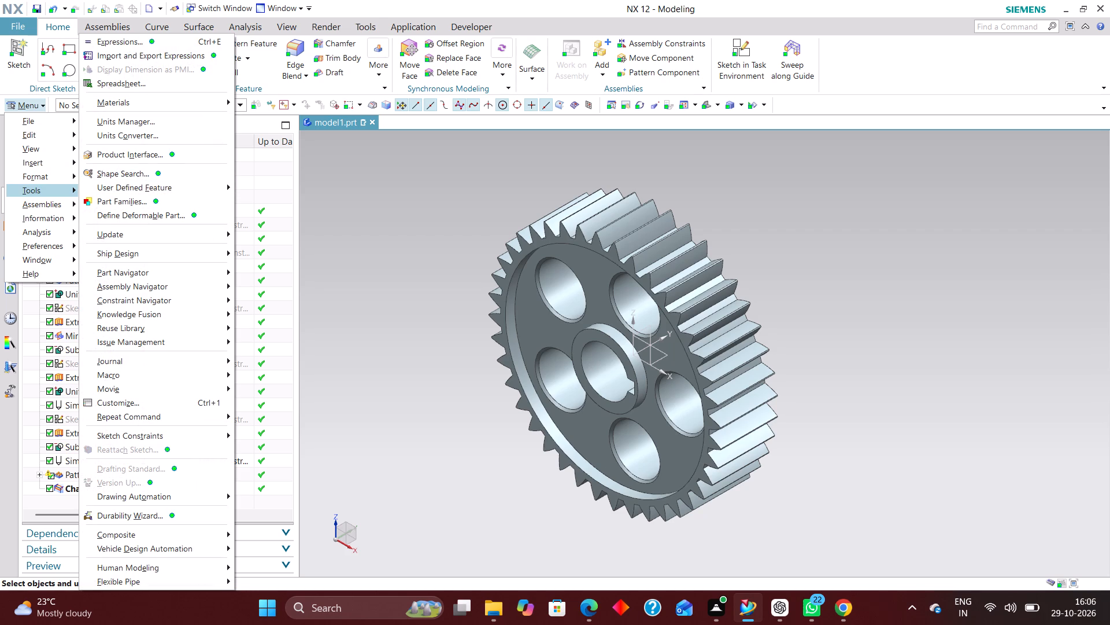
pyautogui.click(147, 103)
pyautogui.click(334, 100)
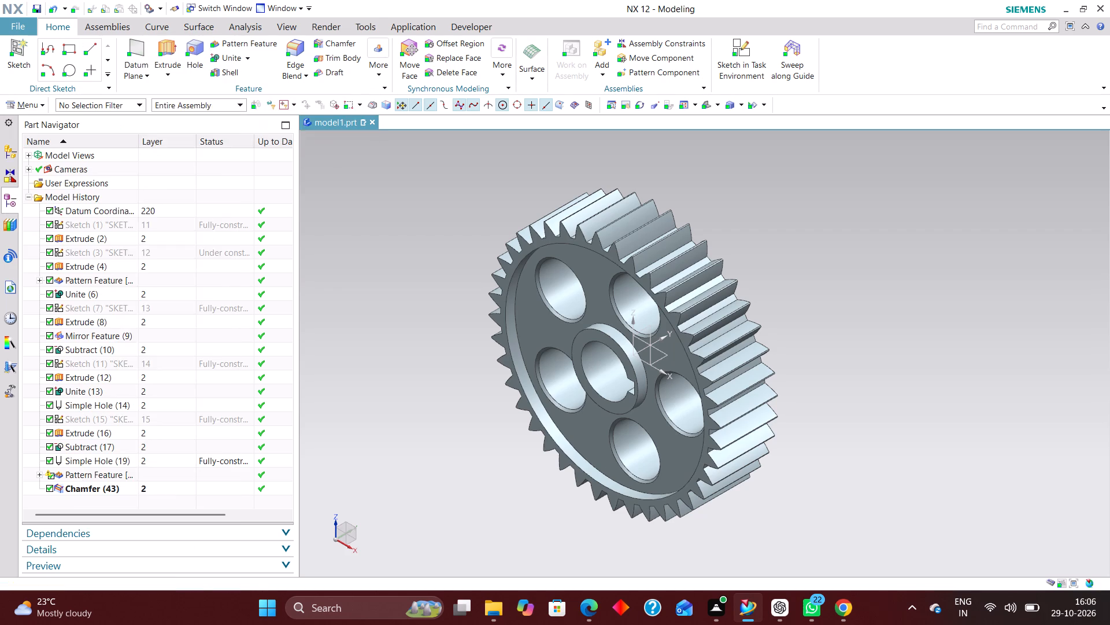
pyautogui.click(605, 218)
pyautogui.scroll(-15, 180, 321)
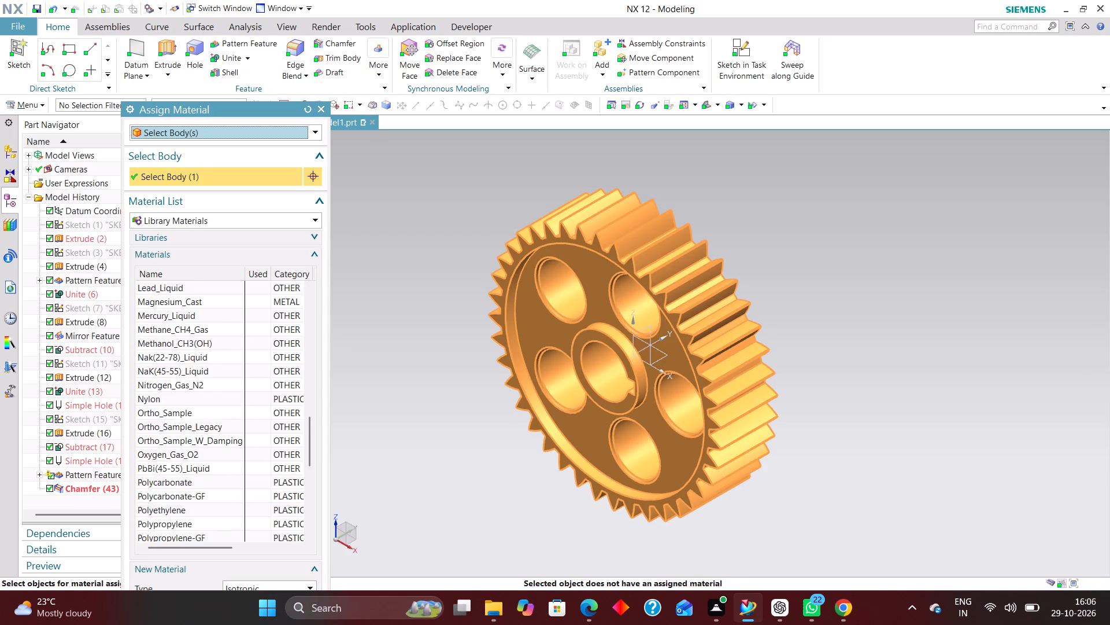
pyautogui.scroll(-6, 203, 327)
pyautogui.scroll(-4, 185, 407)
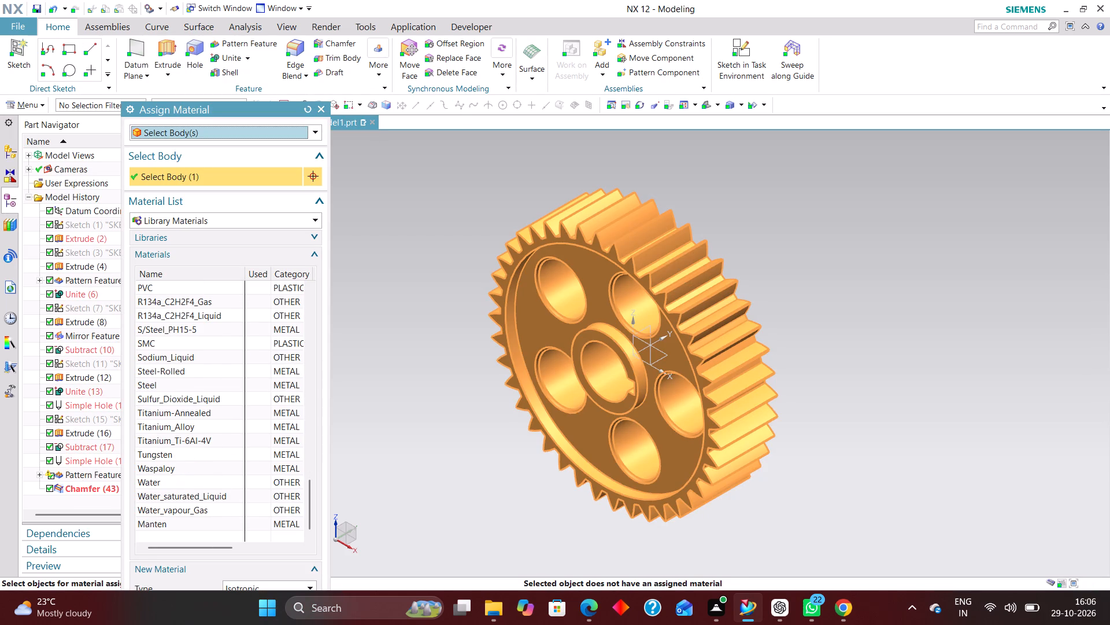
pyautogui.click(169, 385)
pyautogui.moveTo(245, 109); pyautogui.dragTo(239, 59)
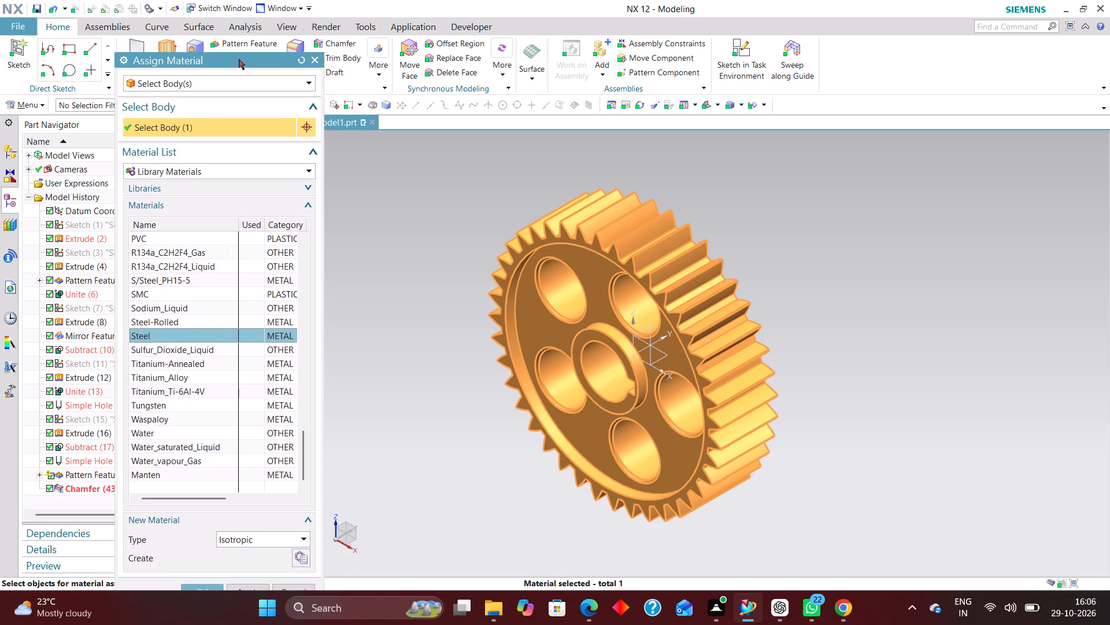
pyautogui.moveTo(239, 59); pyautogui.dragTo(225, 32)
pyautogui.click(190, 558)
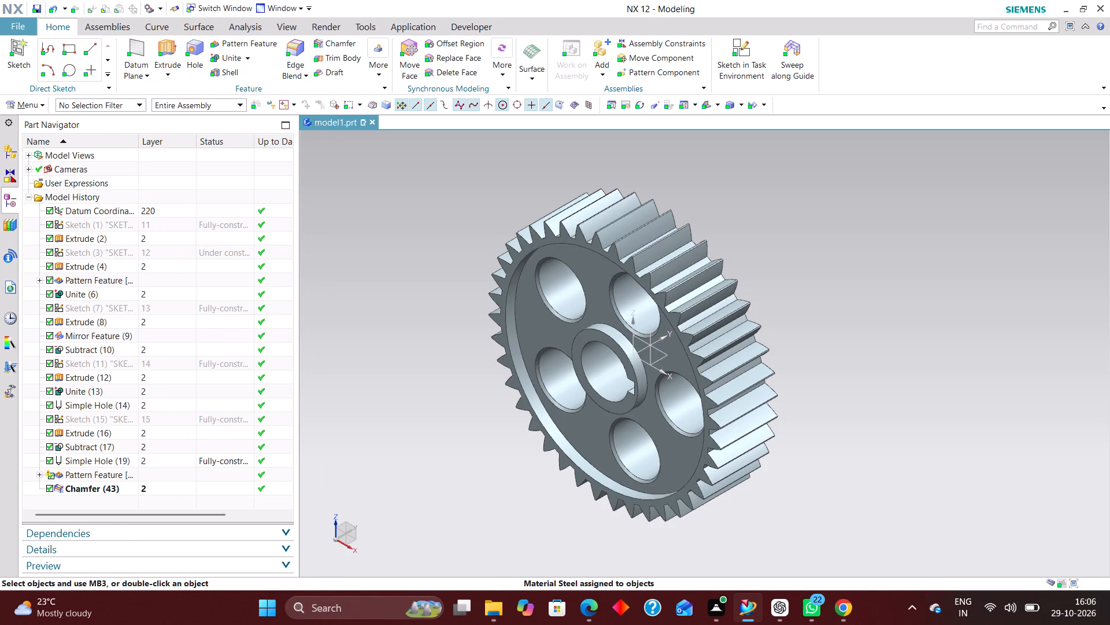
# Enable updating weight data on save in the part properties and update the part's weight data immediately.
pyautogui.click(31, 106)
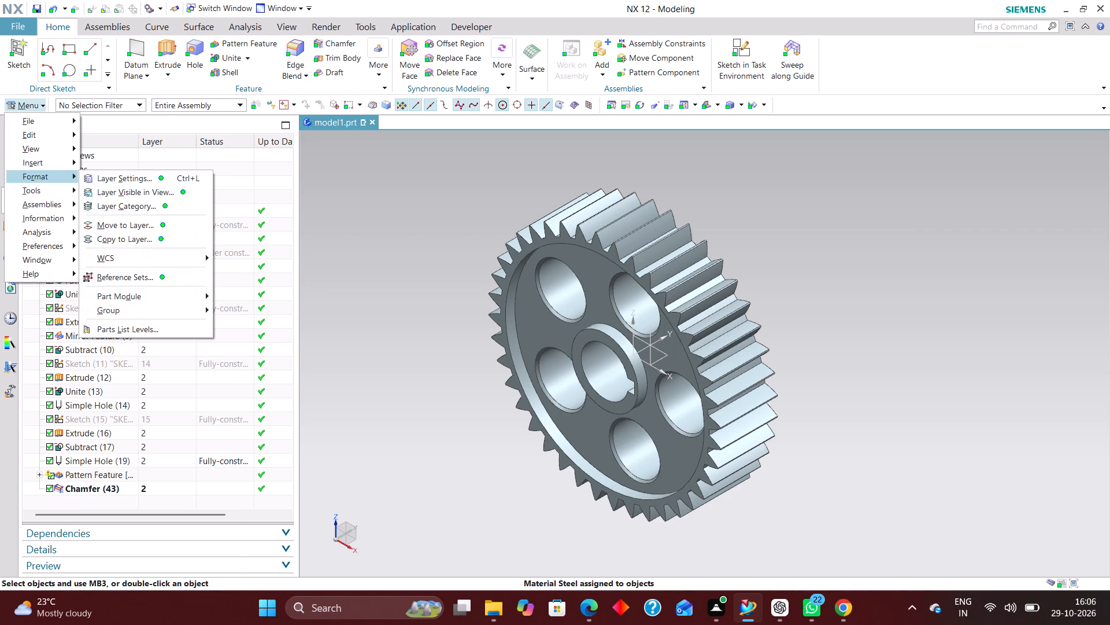
pyautogui.click(45, 126)
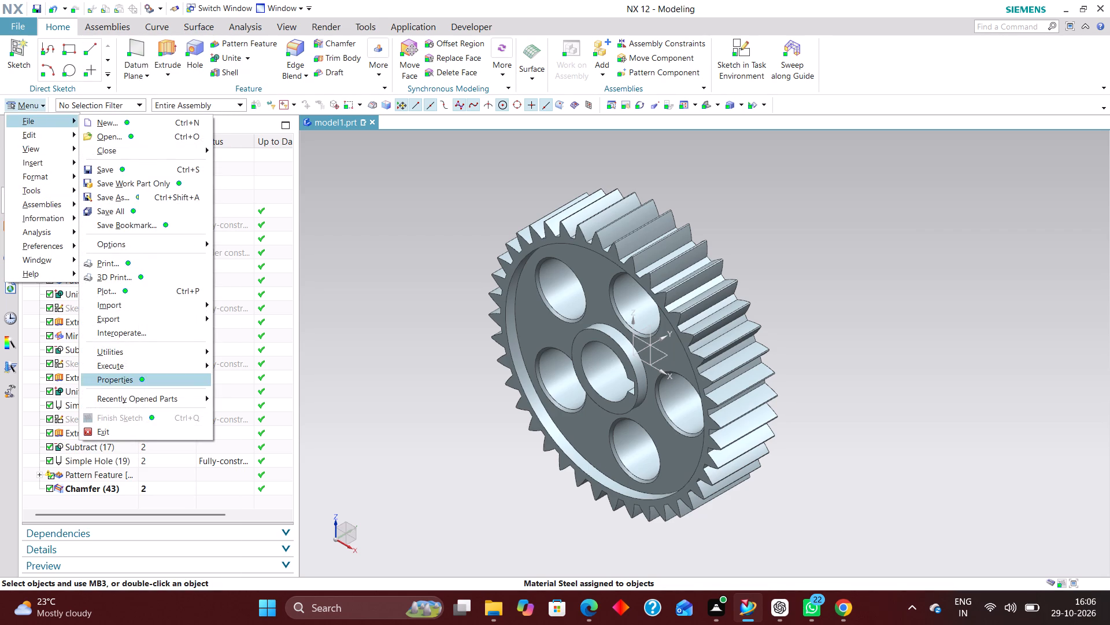
pyautogui.click(180, 382)
pyautogui.click(120, 102)
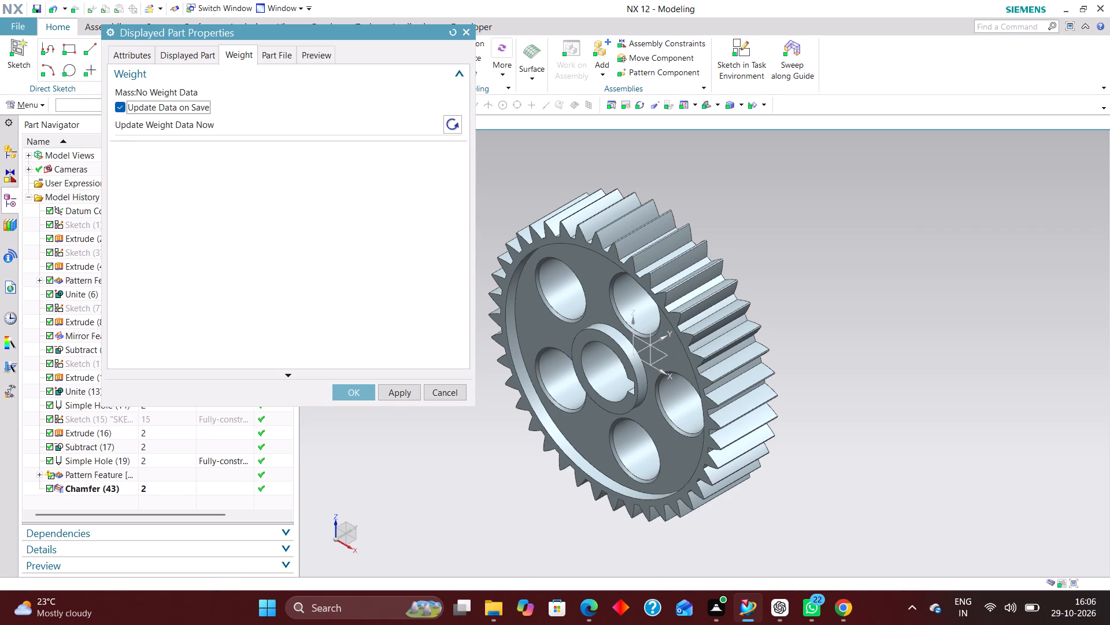
pyautogui.click(452, 122)
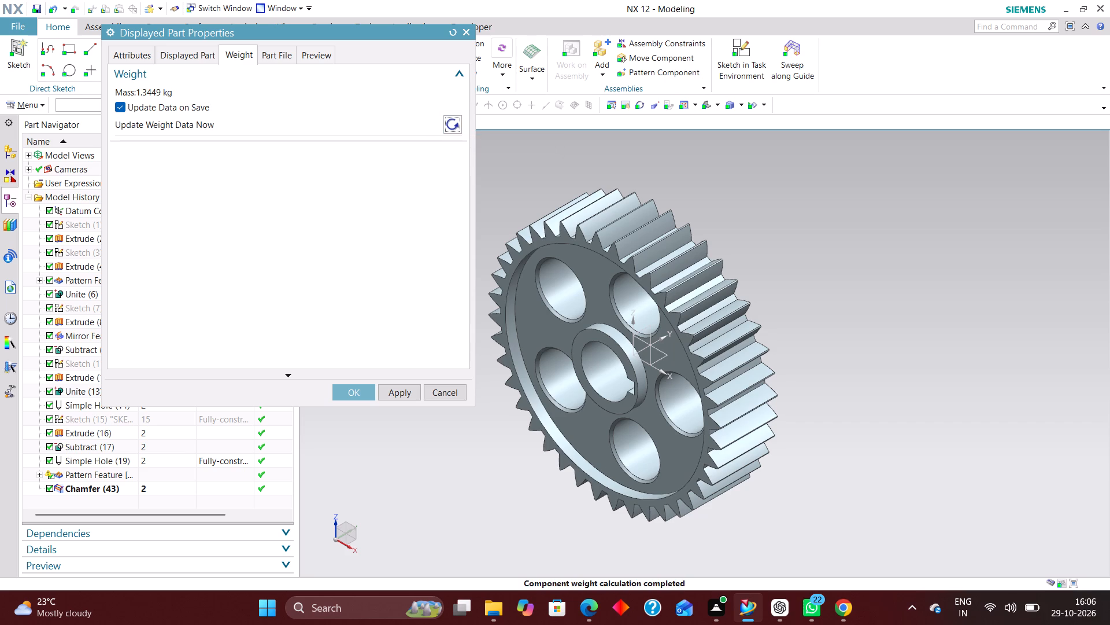
pyautogui.click(365, 394)
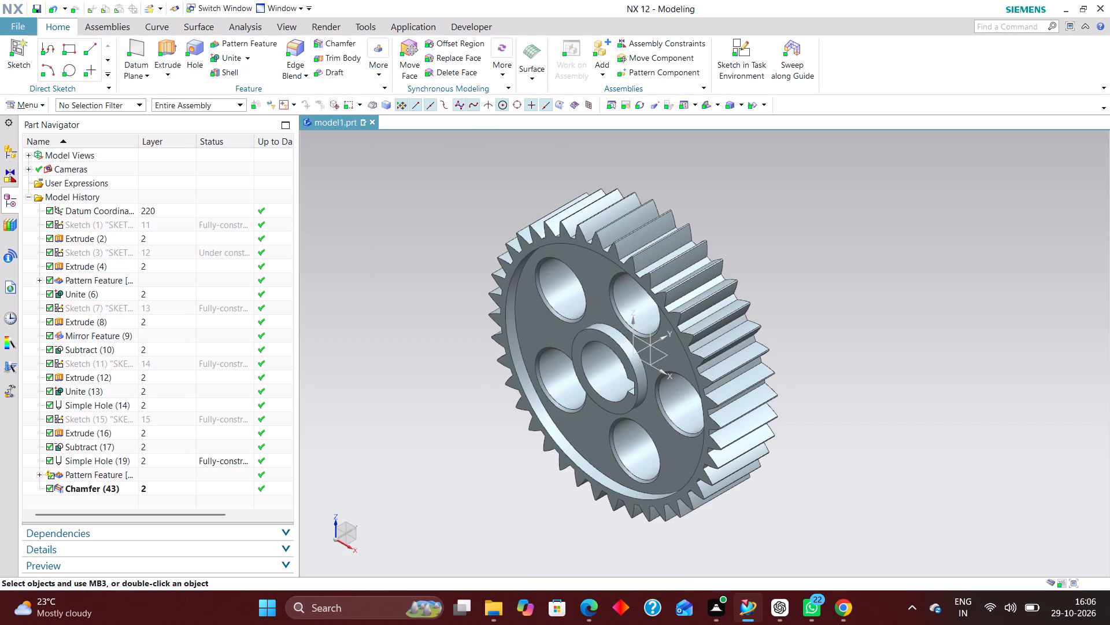
# Create a new group containing the gear body, keeping the default name and membership settings.
pyautogui.click(41, 105)
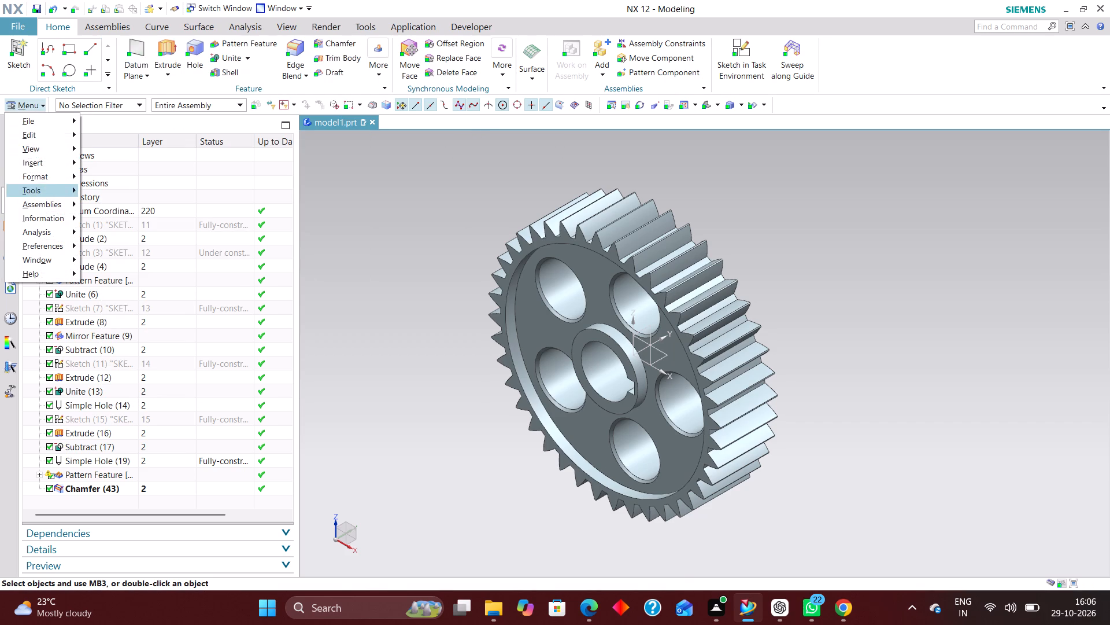
pyautogui.click(61, 174)
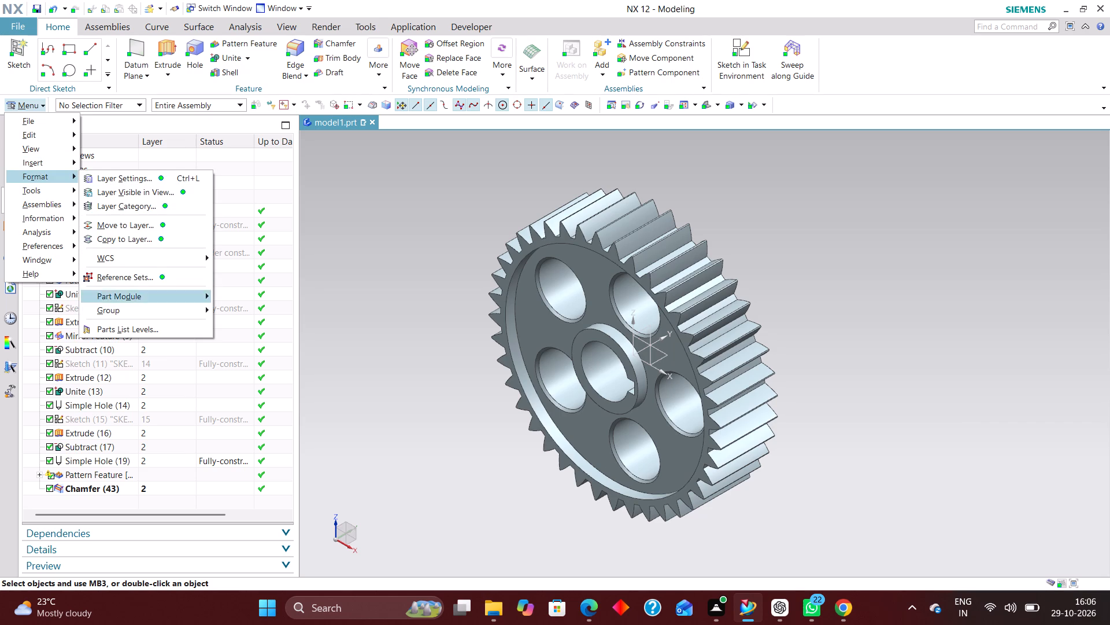
pyautogui.click(159, 314)
pyautogui.click(305, 318)
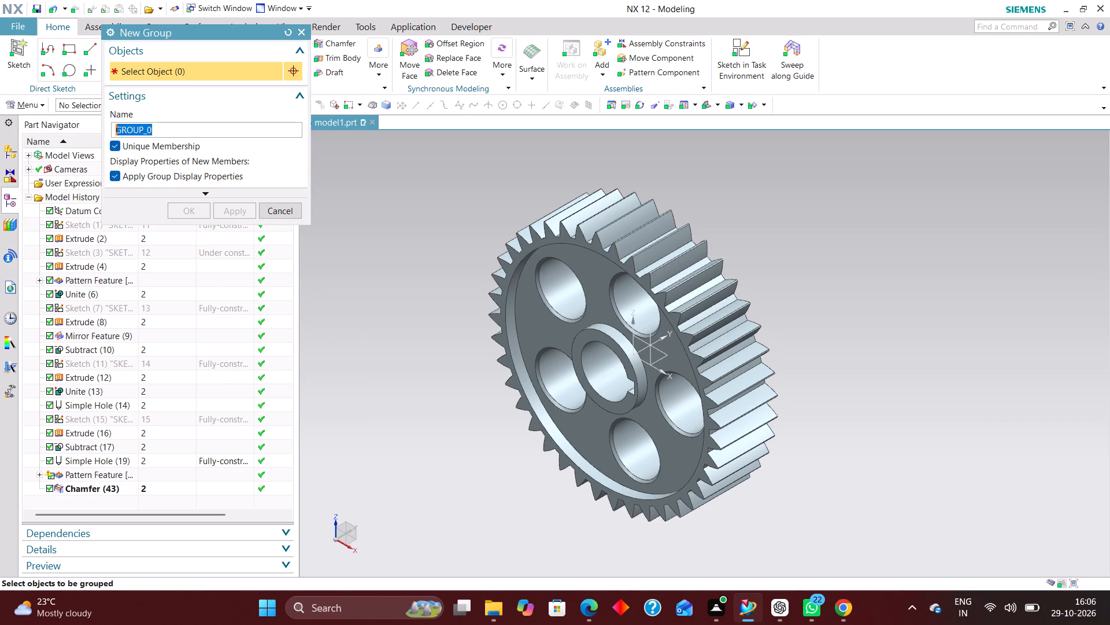
pyautogui.click(738, 298)
pyautogui.click(192, 208)
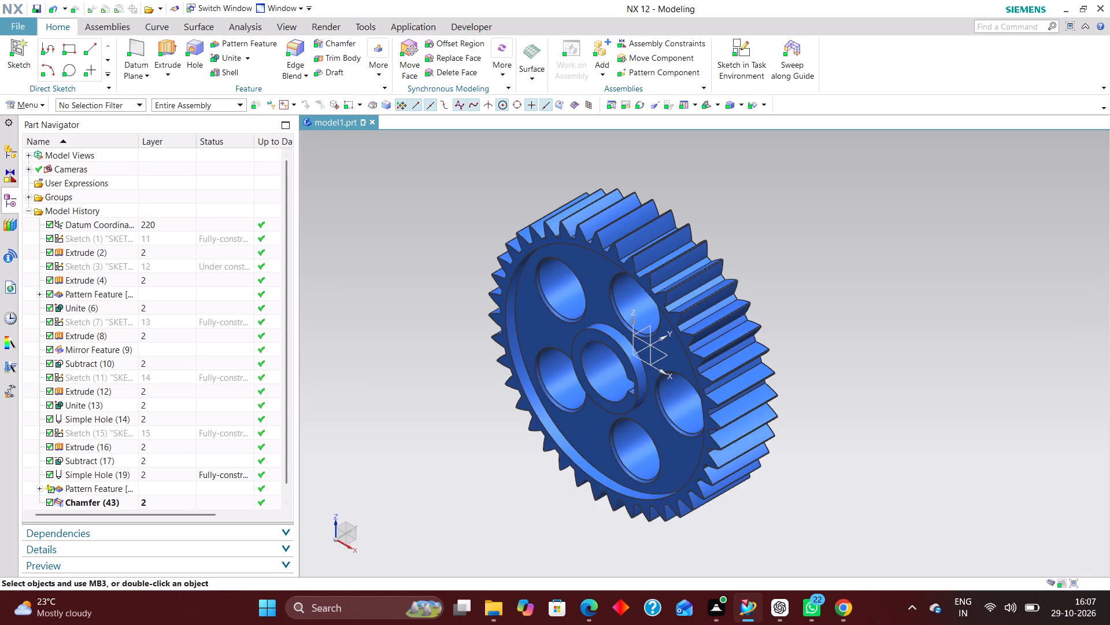
# Run Part Cleanup on the work part with every serious delete action and unused-unit deletion enabled, and Component Display set to Remove All Changes.
pyautogui.click(35, 102)
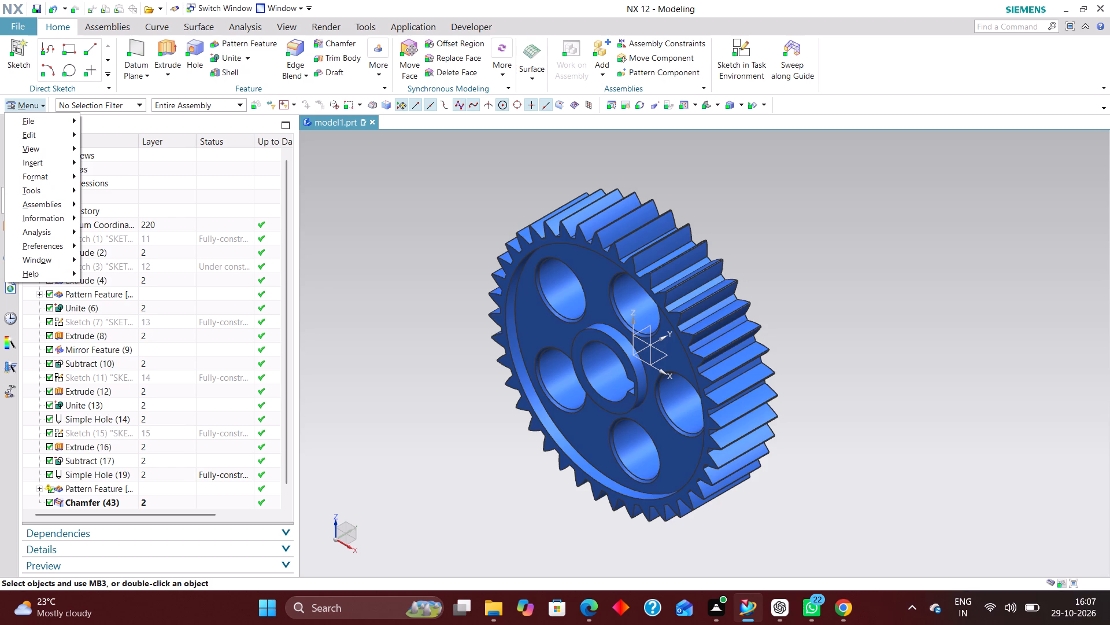
pyautogui.click(39, 120)
pyautogui.click(128, 345)
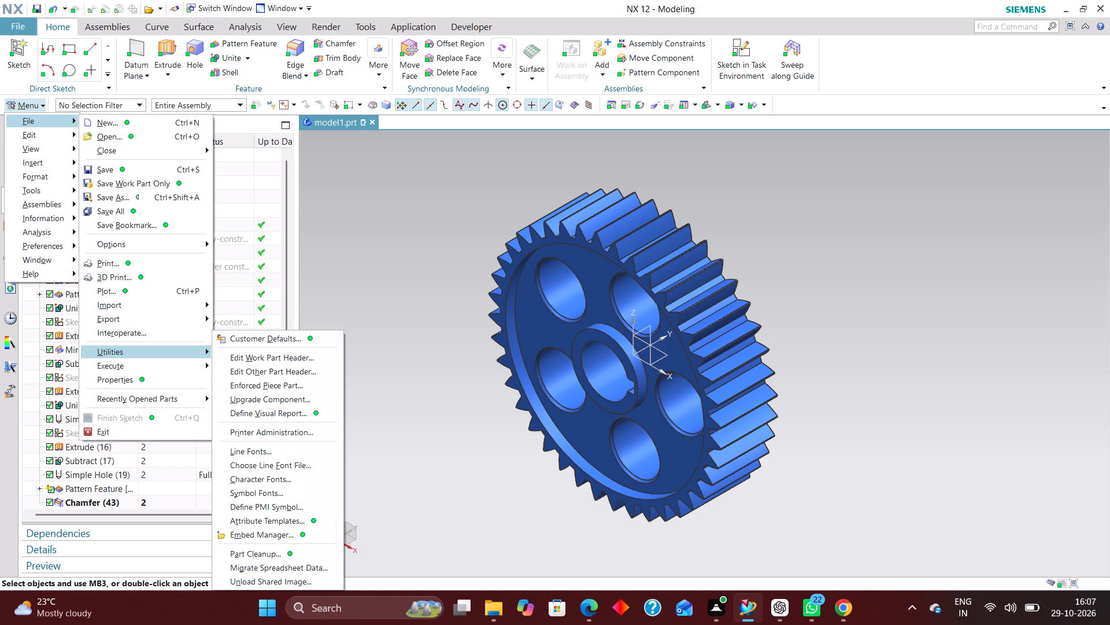
pyautogui.click(266, 553)
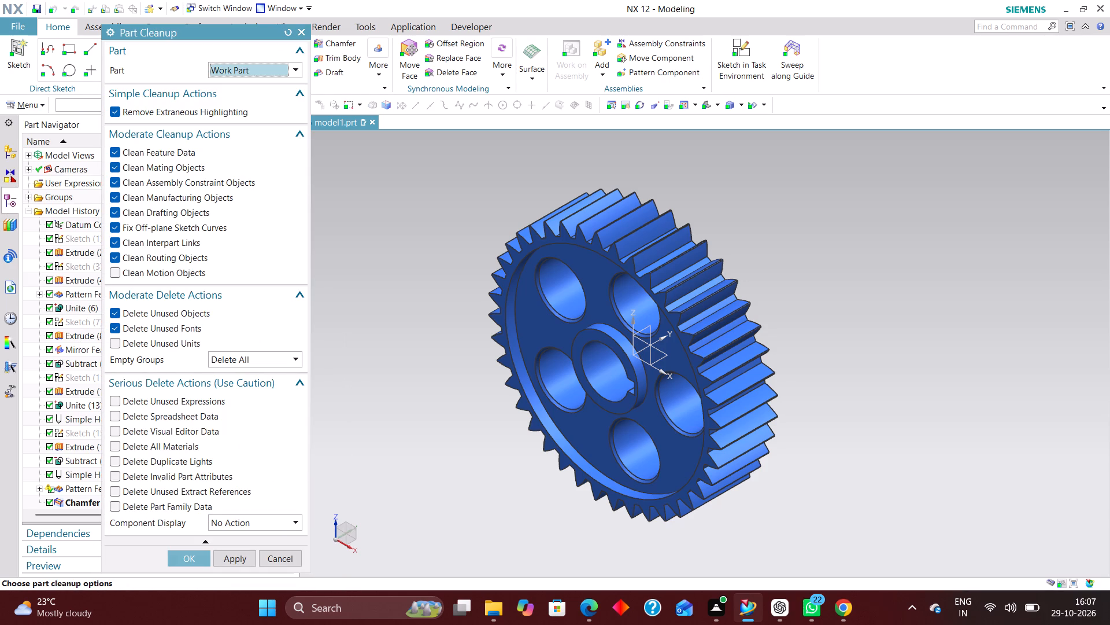
pyautogui.scroll(-4, 192, 399)
pyautogui.click(143, 402)
pyautogui.click(143, 412)
pyautogui.click(146, 432)
pyautogui.click(147, 446)
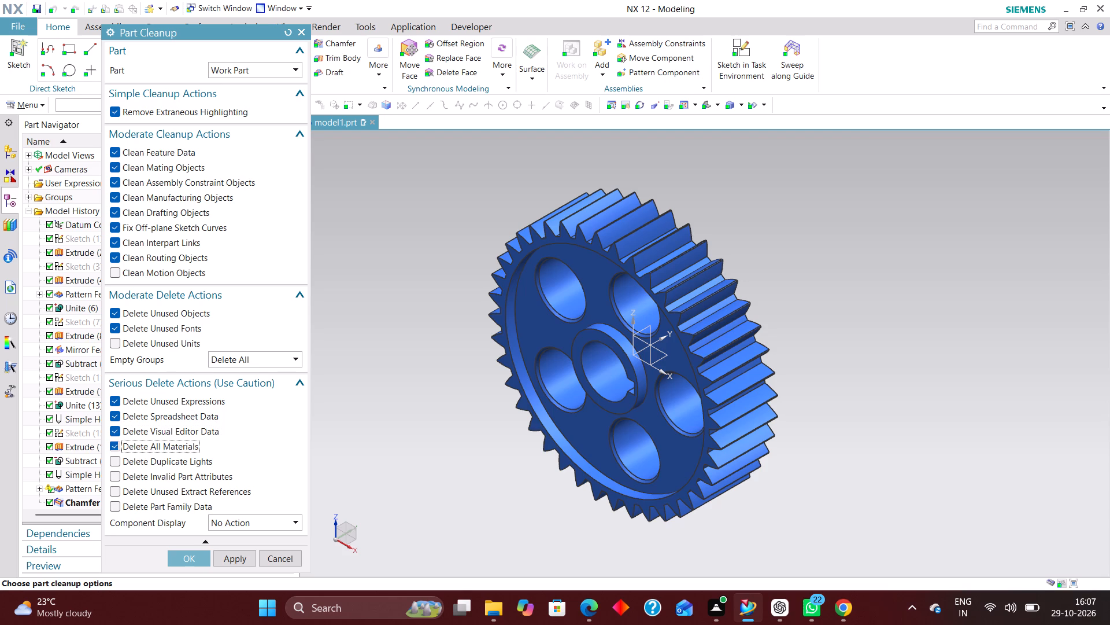
pyautogui.click(149, 460)
pyautogui.click(149, 472)
pyautogui.click(146, 488)
pyautogui.click(142, 509)
pyautogui.click(251, 525)
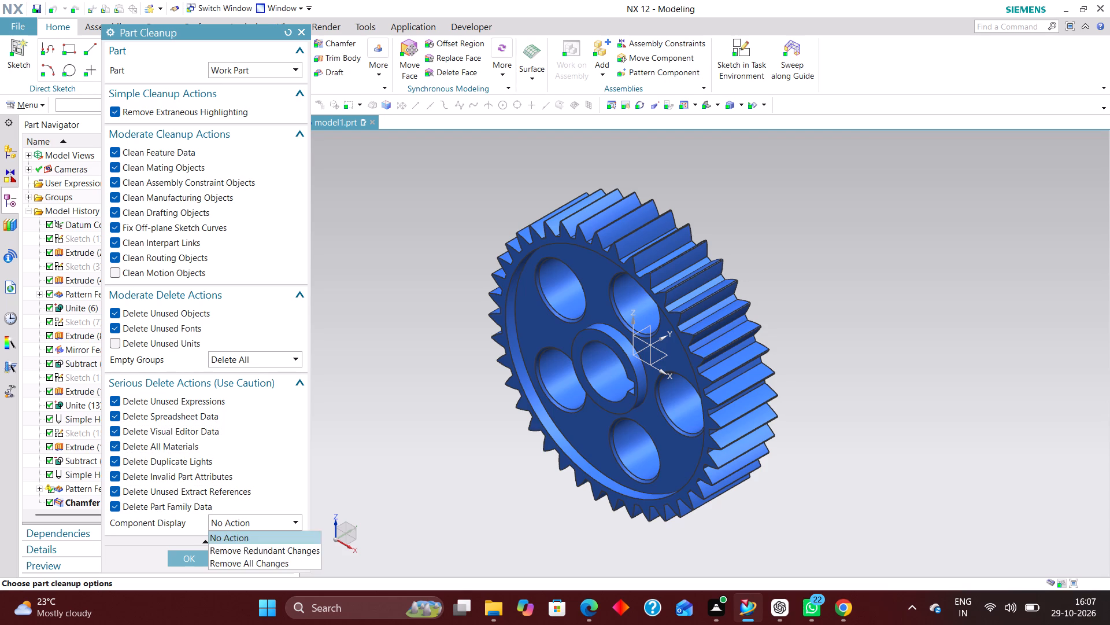
pyautogui.click(254, 568)
pyautogui.click(146, 345)
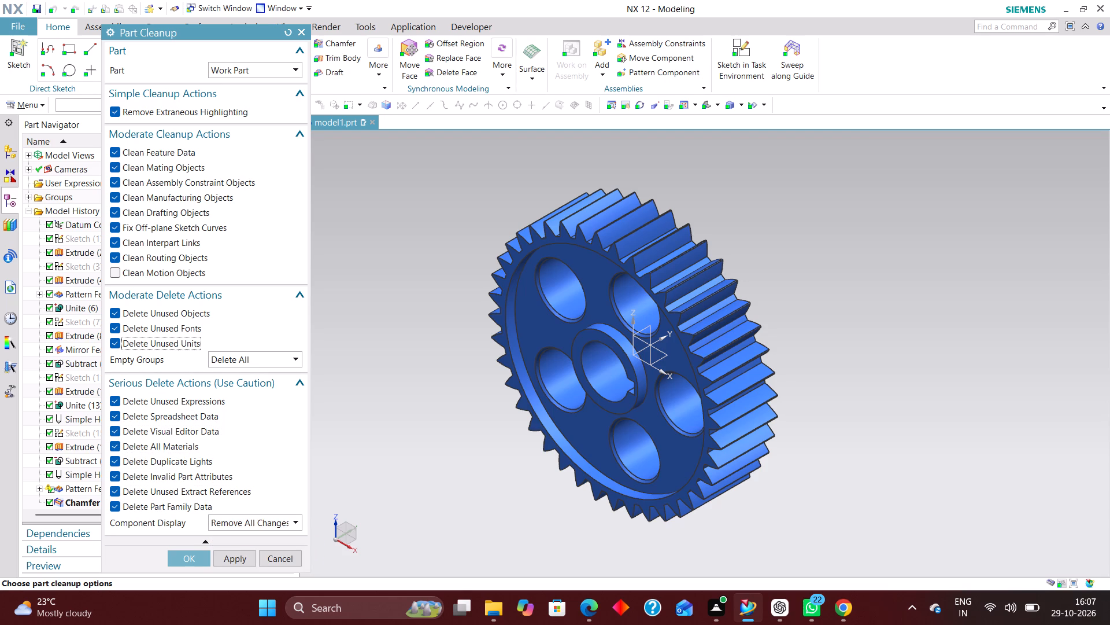
pyautogui.click(188, 558)
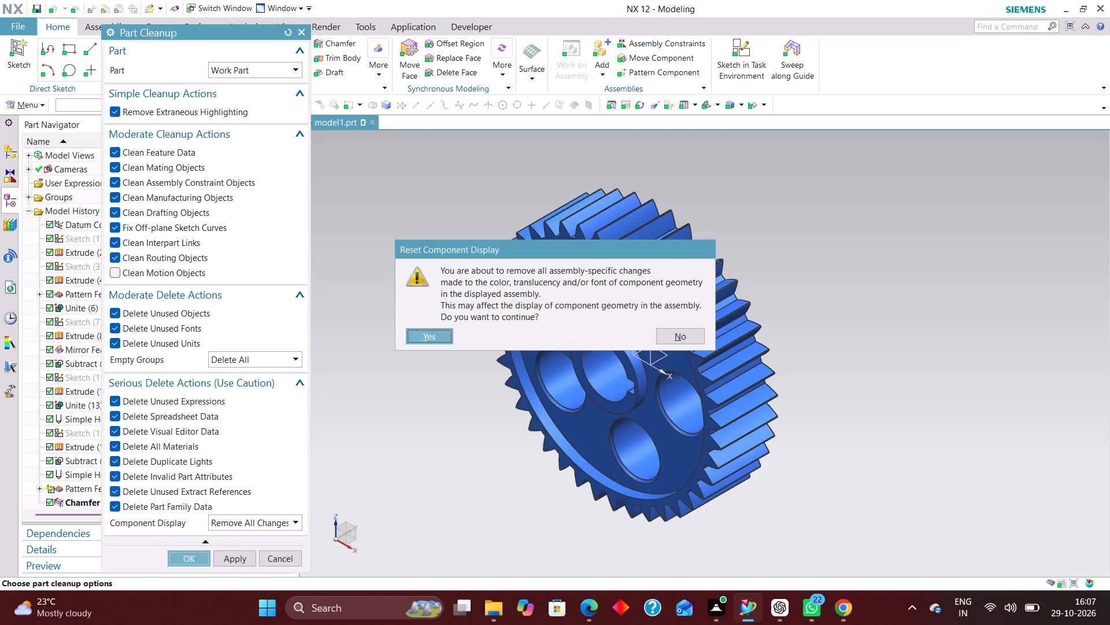
pyautogui.click(434, 340)
pyautogui.click(446, 312)
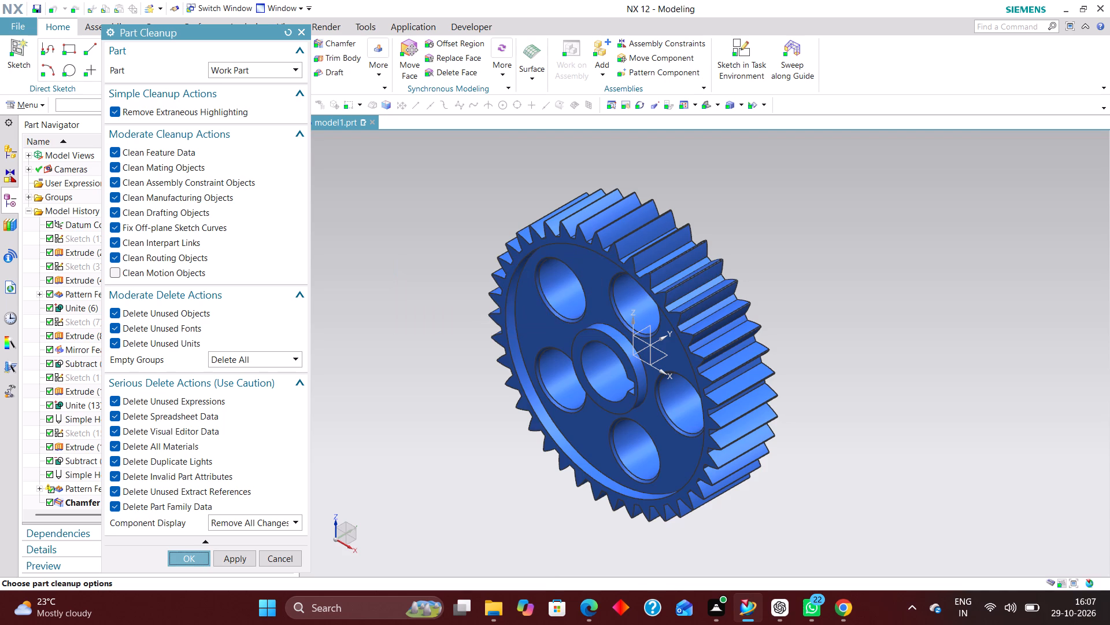
# Add a new reference set with the default name and include the gear's solid body in it.
pyautogui.click(38, 108)
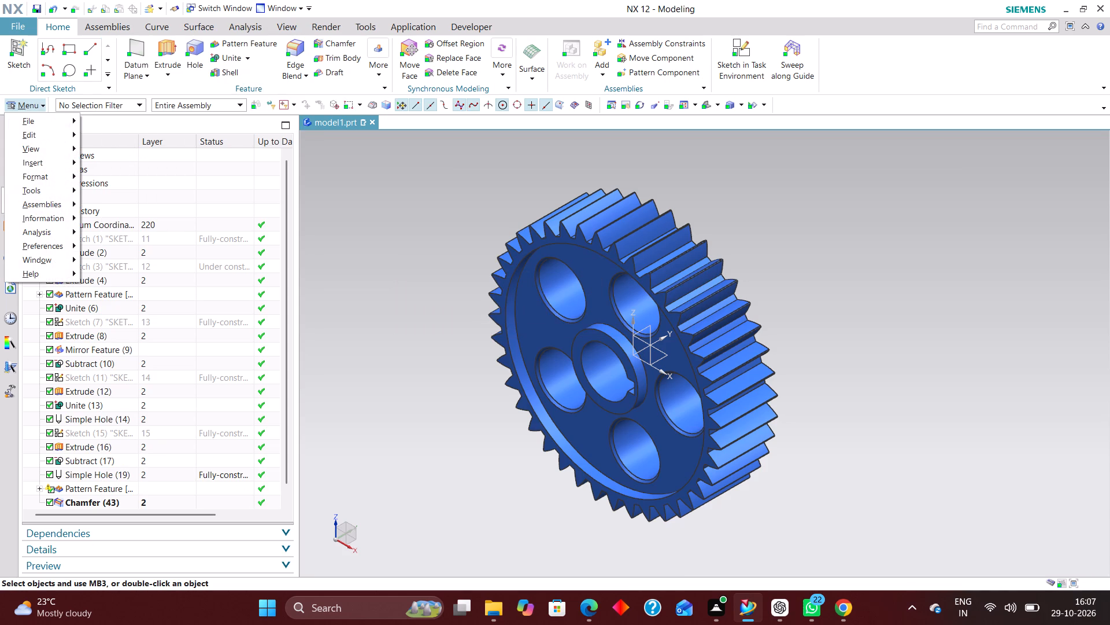
pyautogui.click(50, 178)
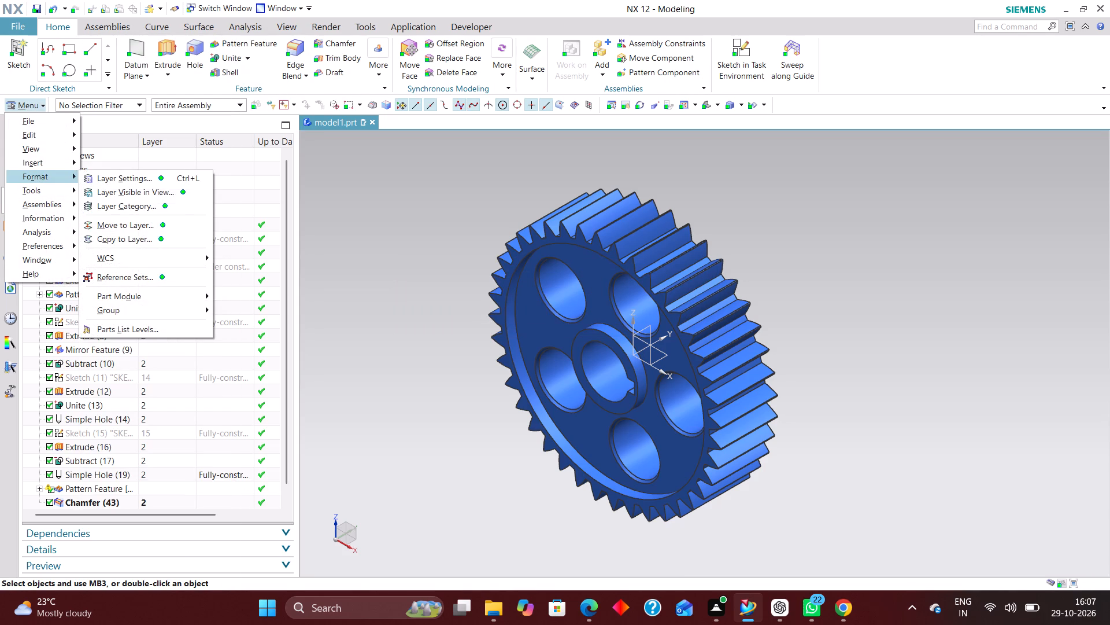
pyautogui.click(147, 277)
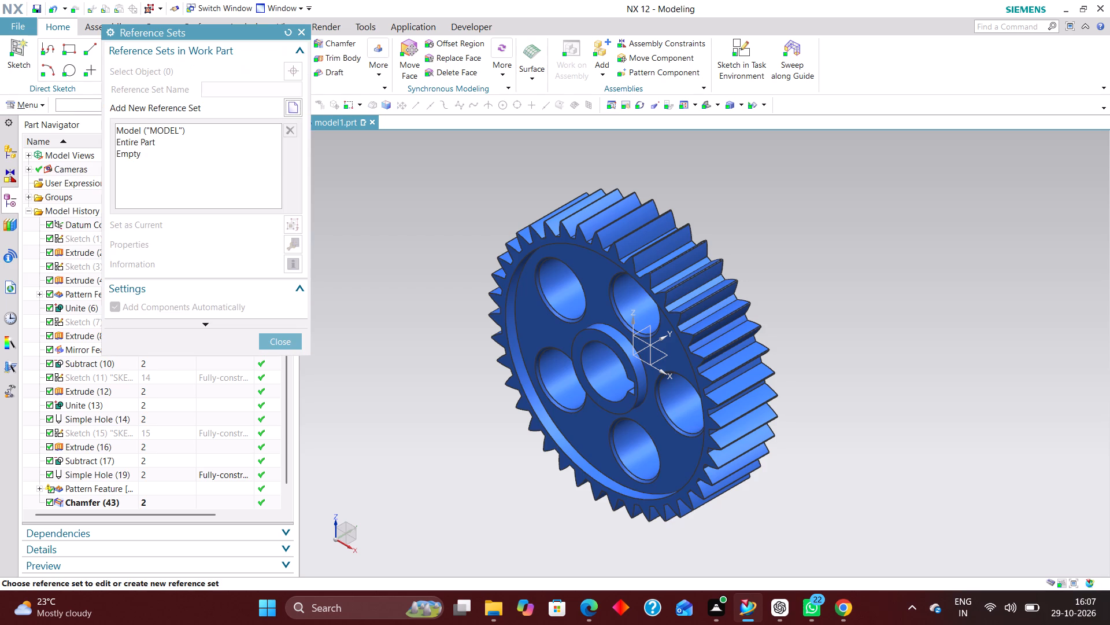
pyautogui.click(295, 109)
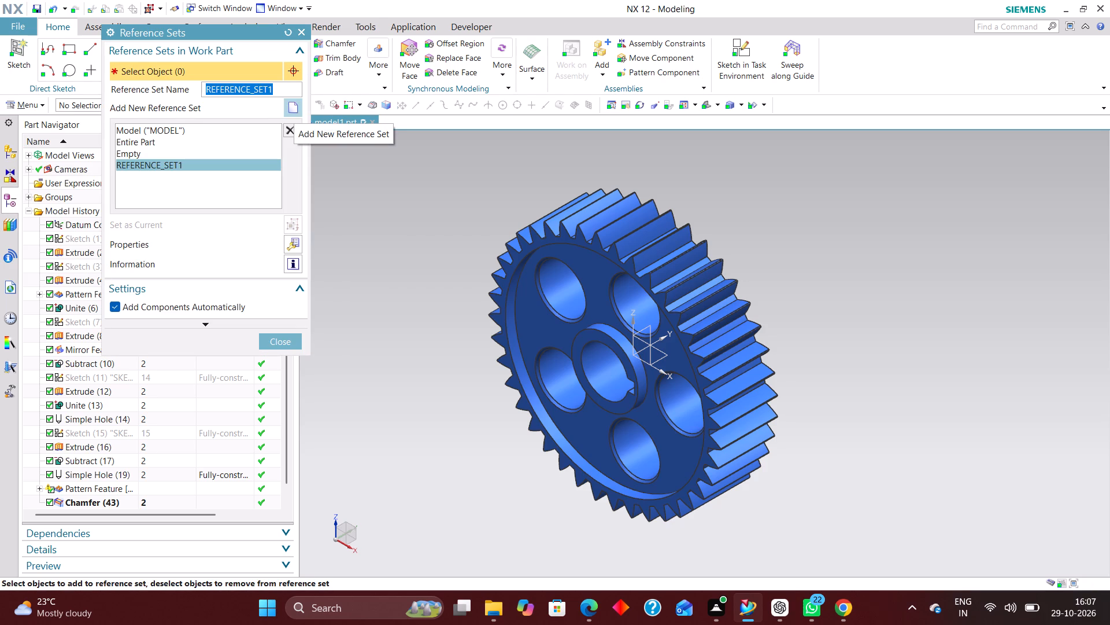
pyautogui.click(610, 249)
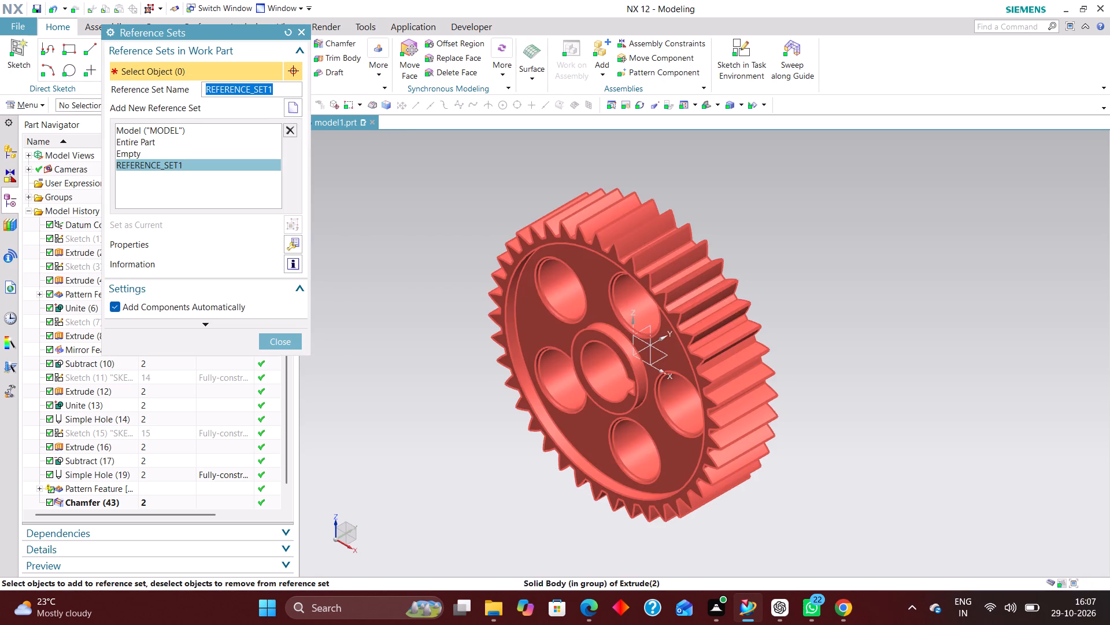
pyautogui.click(301, 343)
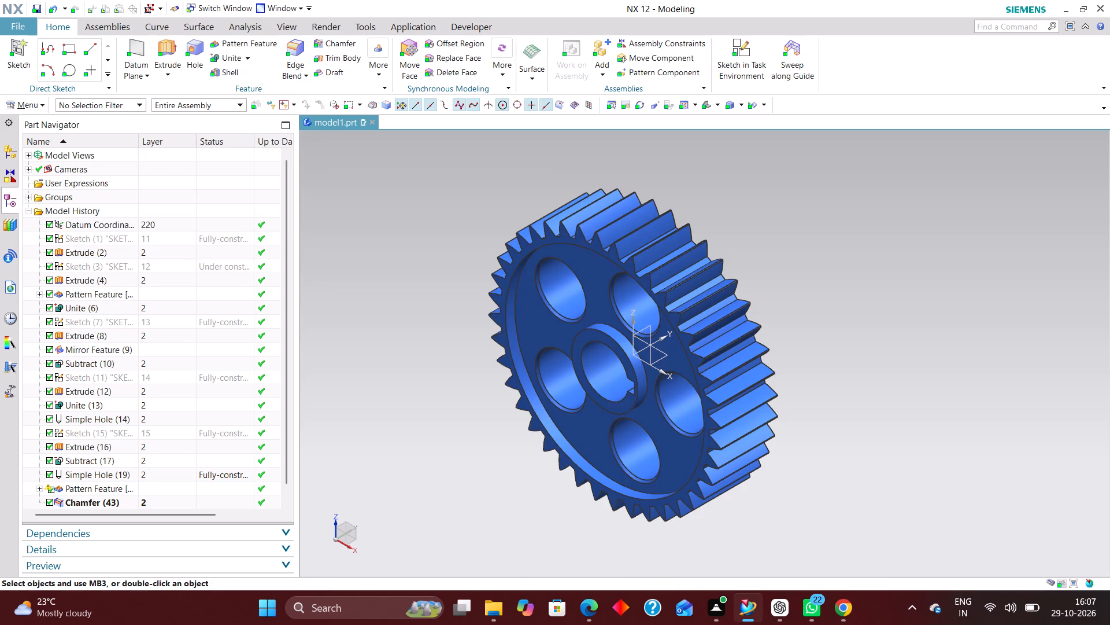
# Add the gear's solid body to the part's product interface objects.
pyautogui.click(23, 101)
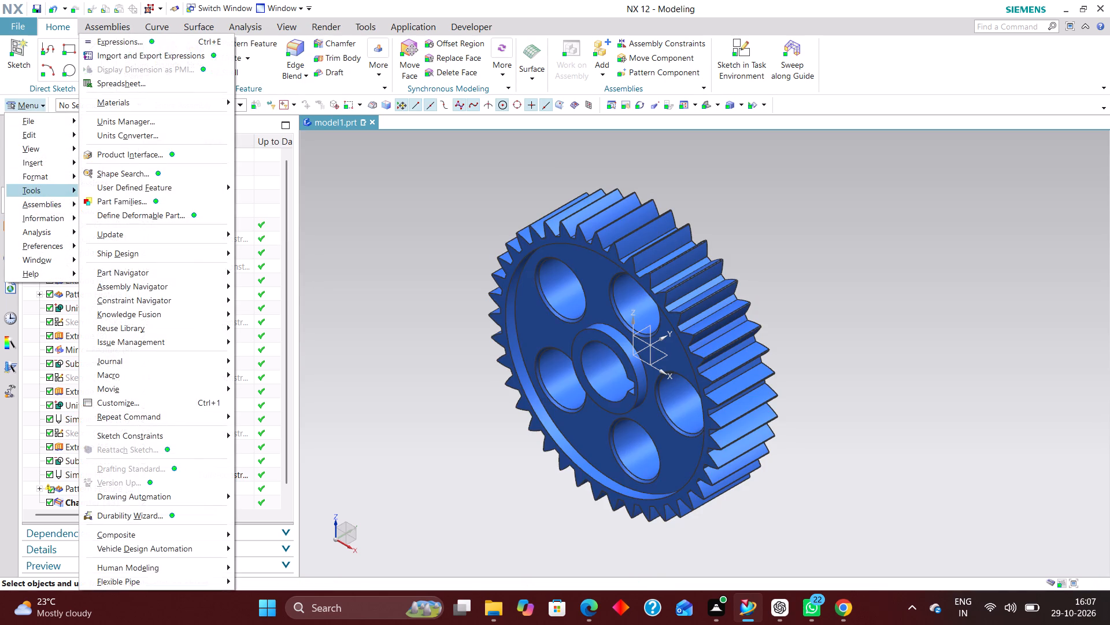
pyautogui.click(141, 153)
pyautogui.click(621, 208)
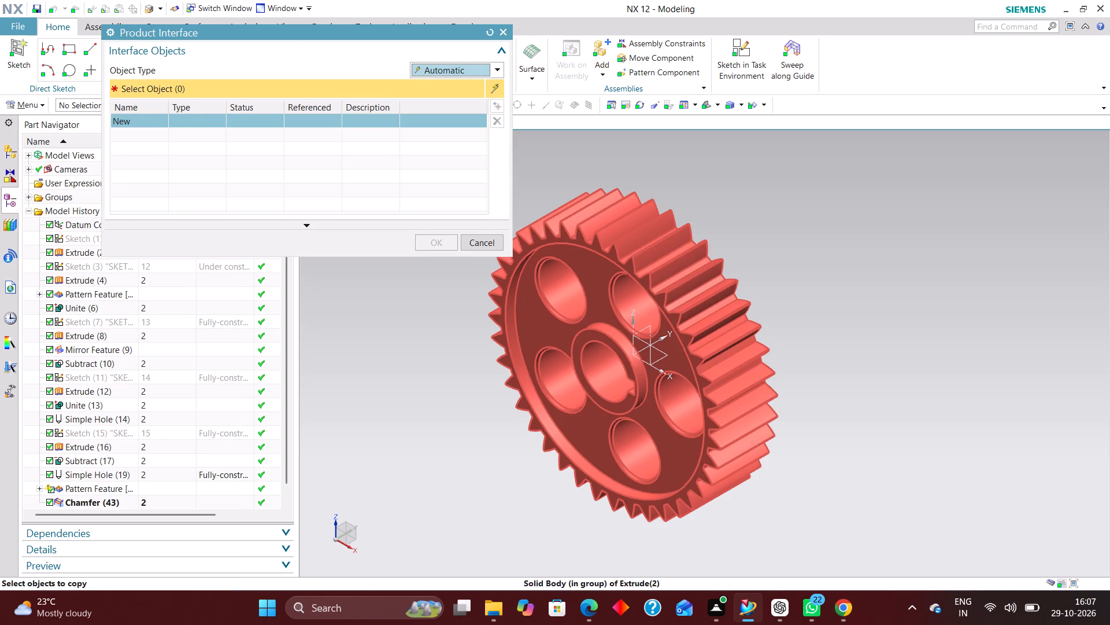
pyautogui.click(441, 241)
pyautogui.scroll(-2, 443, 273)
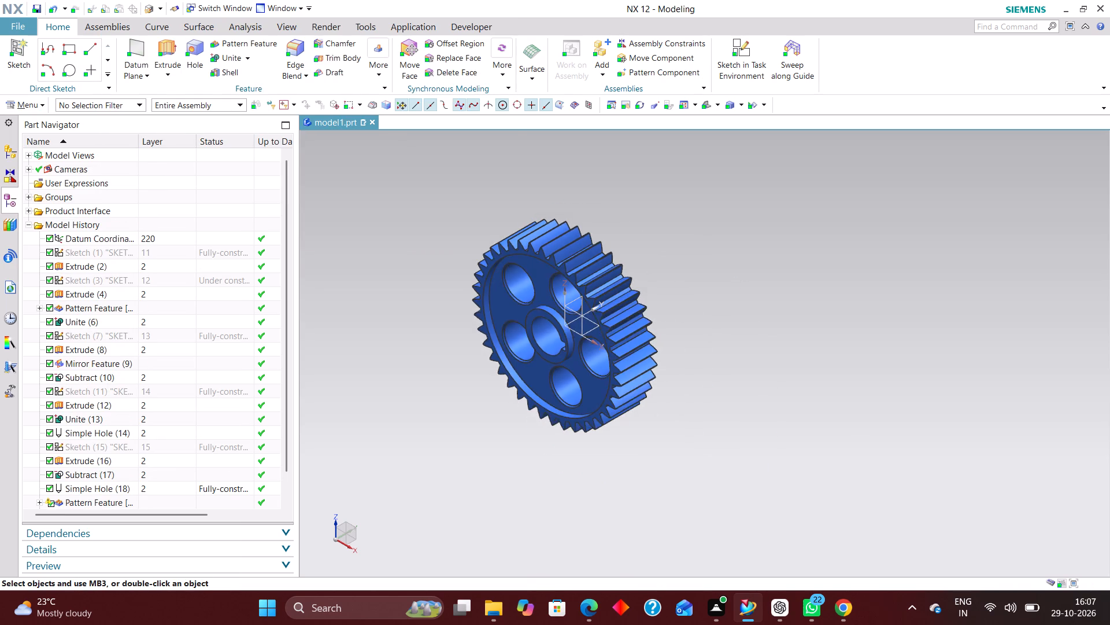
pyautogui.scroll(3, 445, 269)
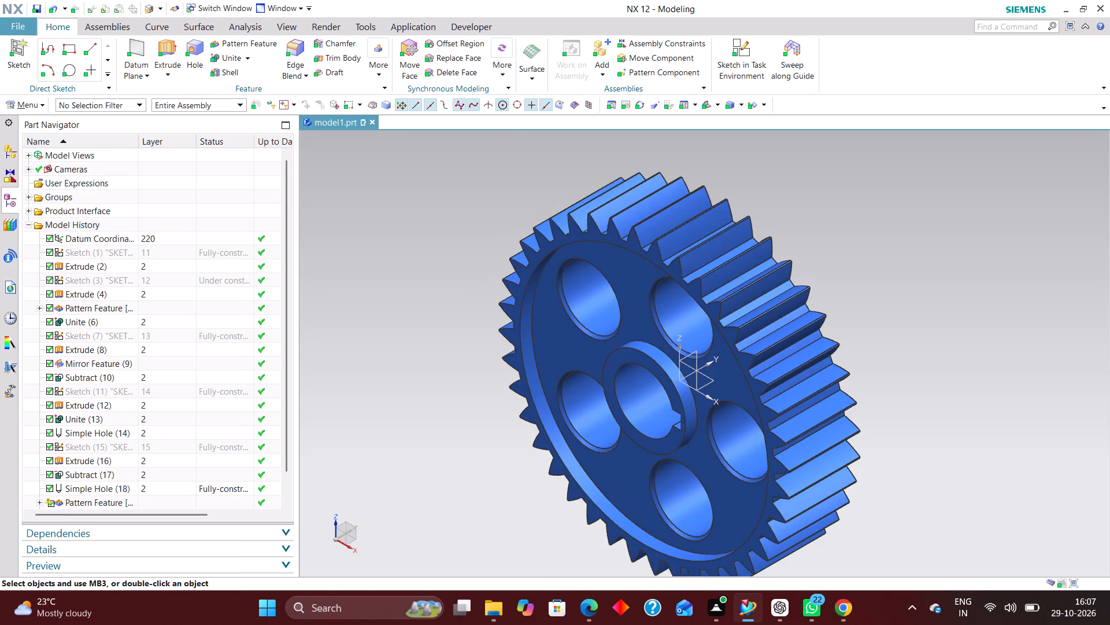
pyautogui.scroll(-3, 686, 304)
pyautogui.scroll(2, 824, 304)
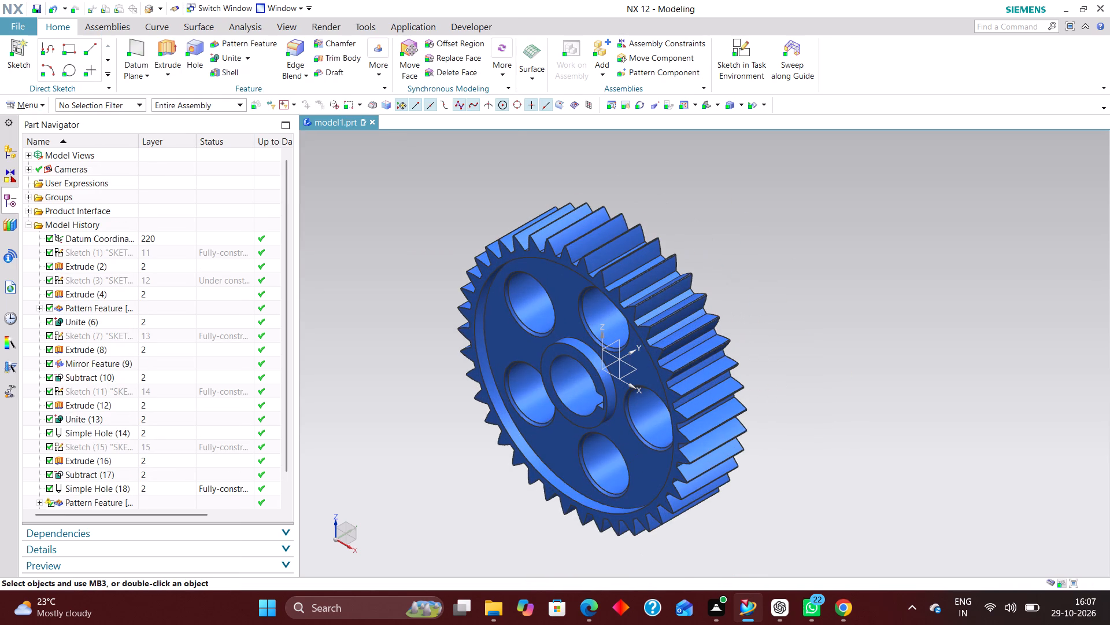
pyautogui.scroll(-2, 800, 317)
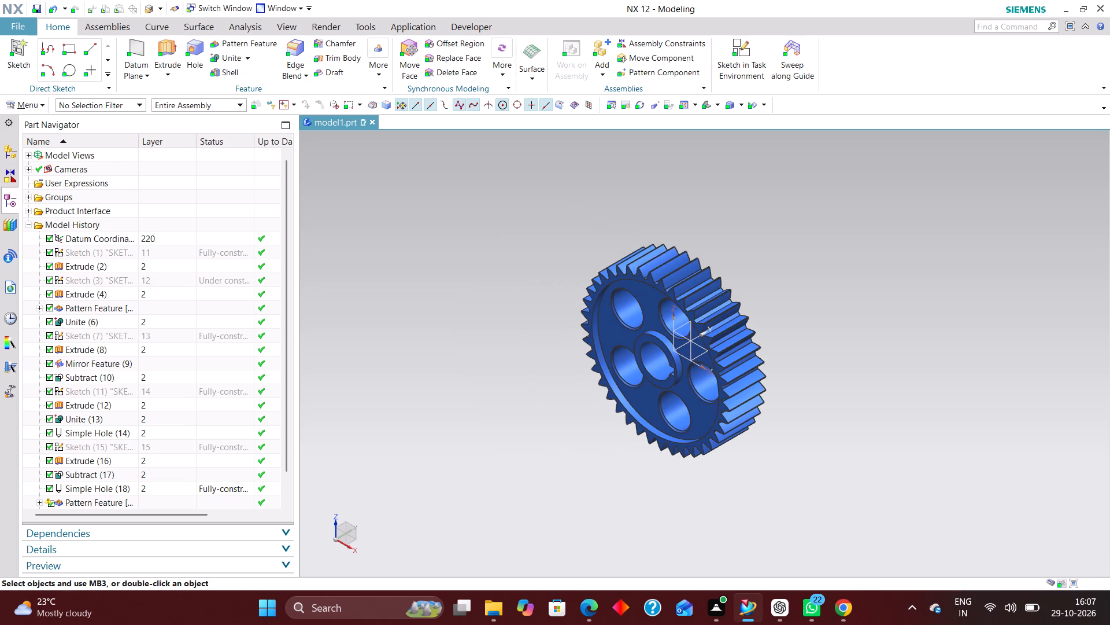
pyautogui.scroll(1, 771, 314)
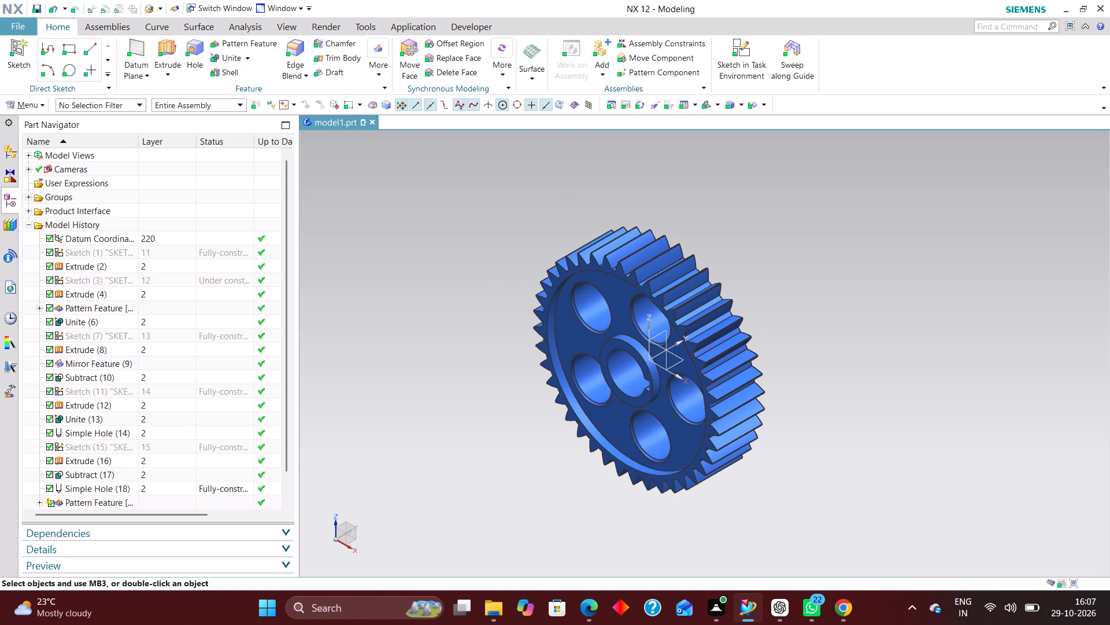
# Create a new drawing file of the gear model with a Siemens-template A2 sheet.
pyautogui.click(24, 23)
pyautogui.click(40, 42)
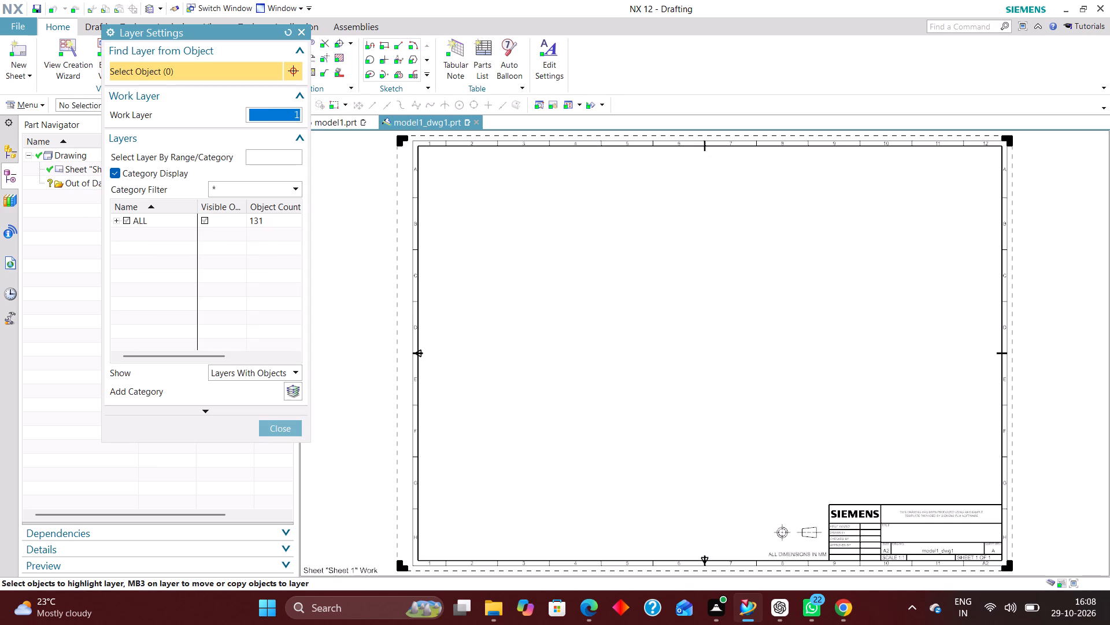
# Set the drawing's work layer to 2.
pyautogui.press('2')
pyautogui.press('Return')
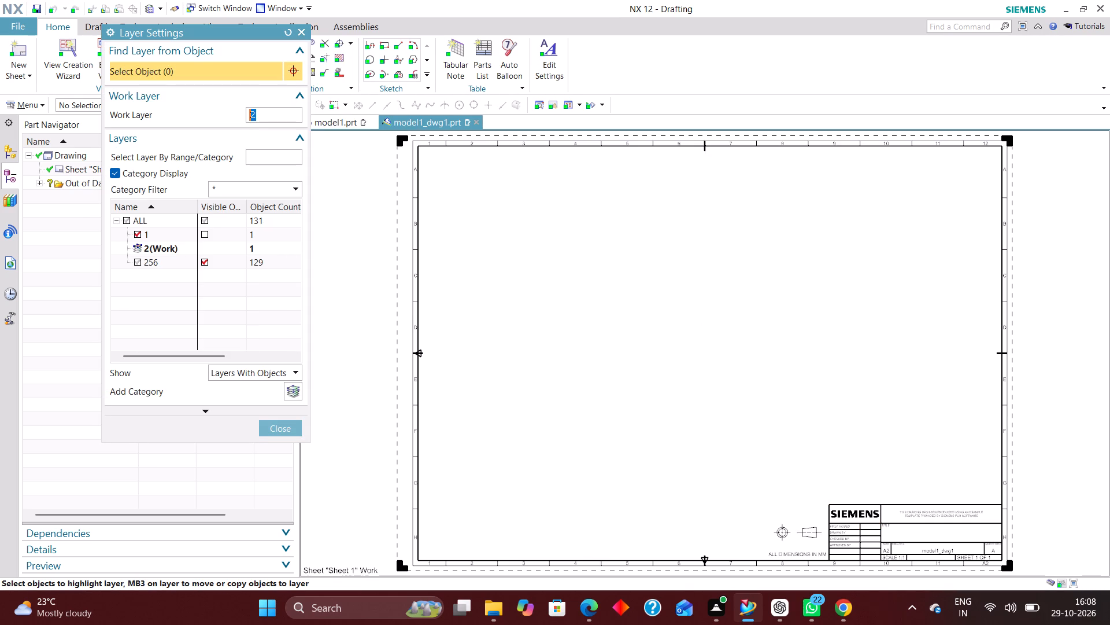
pyautogui.click(280, 428)
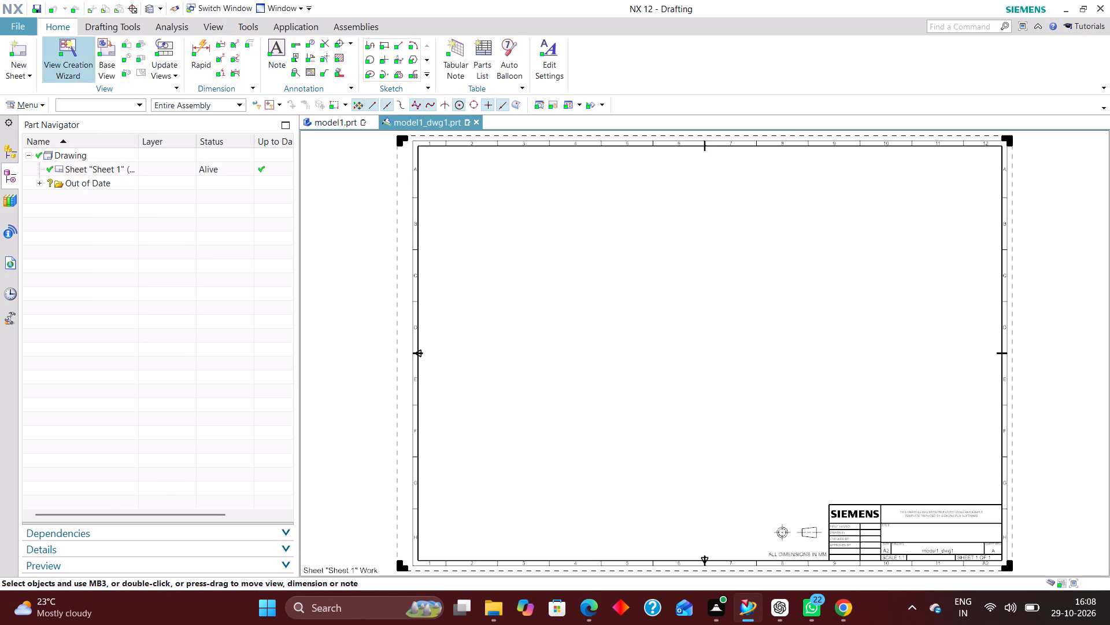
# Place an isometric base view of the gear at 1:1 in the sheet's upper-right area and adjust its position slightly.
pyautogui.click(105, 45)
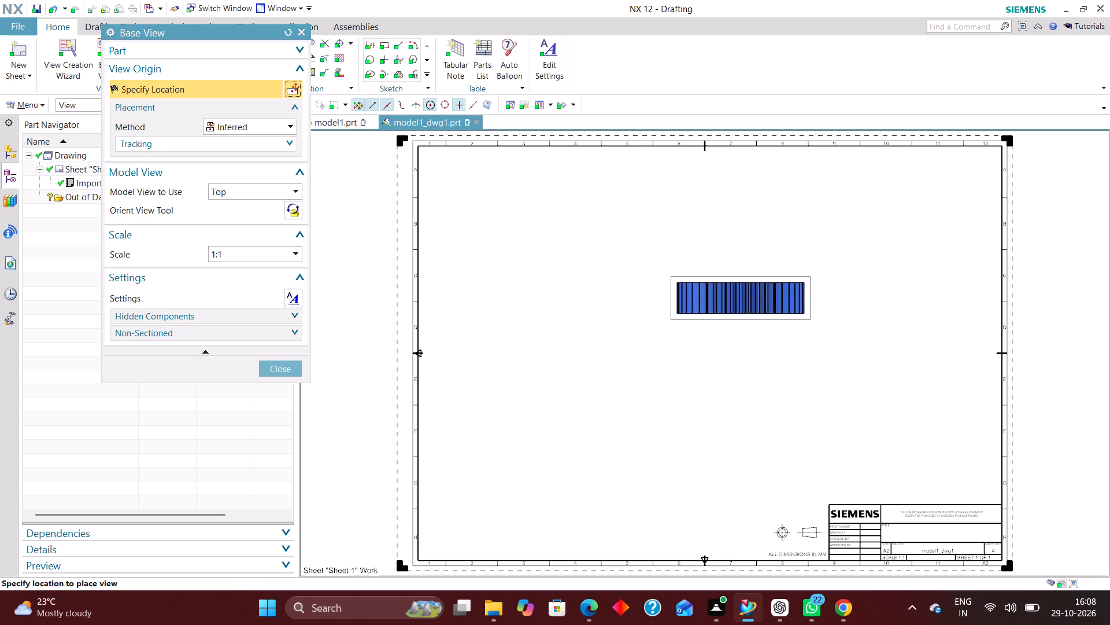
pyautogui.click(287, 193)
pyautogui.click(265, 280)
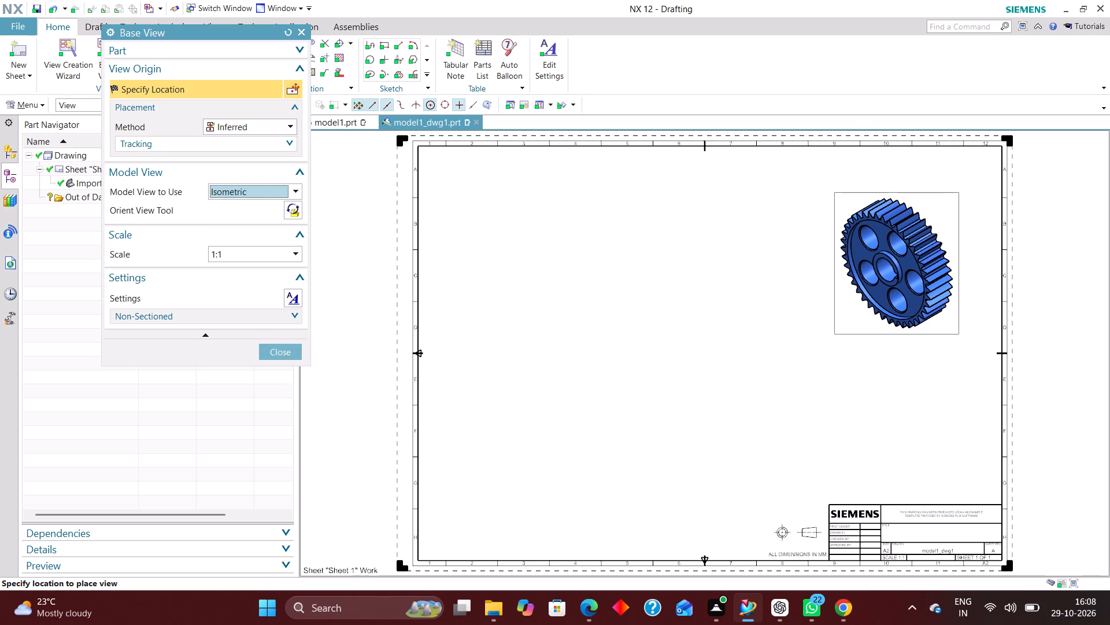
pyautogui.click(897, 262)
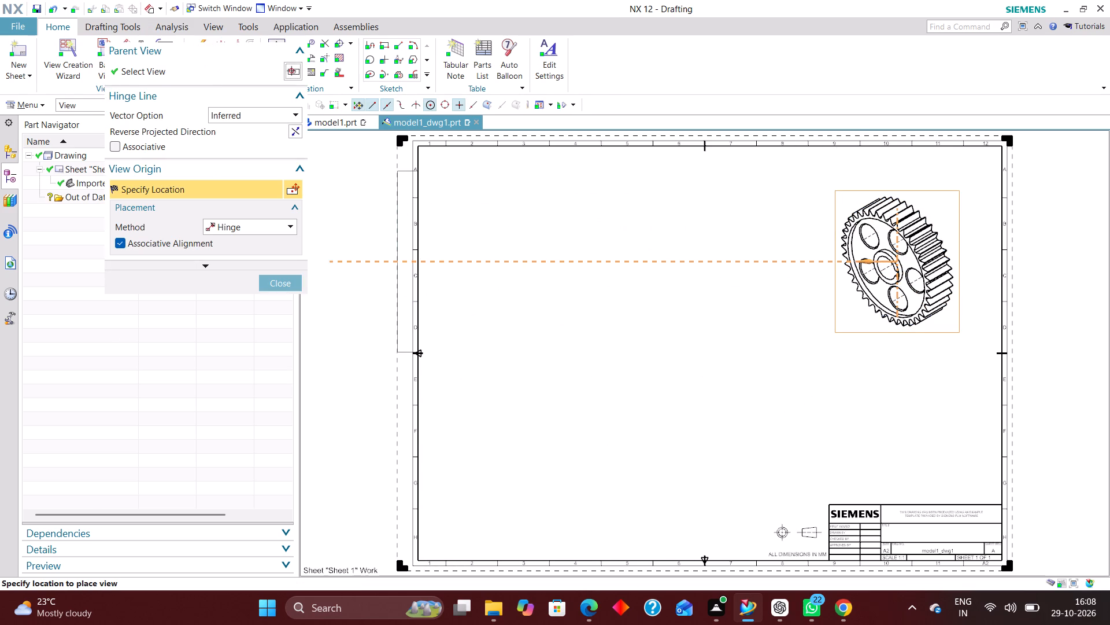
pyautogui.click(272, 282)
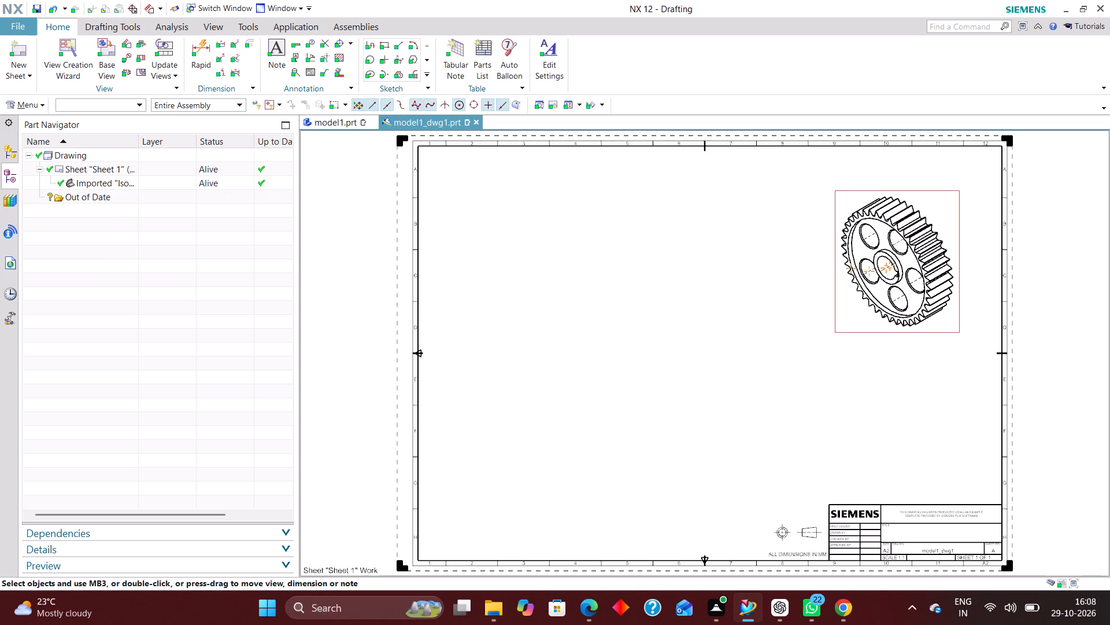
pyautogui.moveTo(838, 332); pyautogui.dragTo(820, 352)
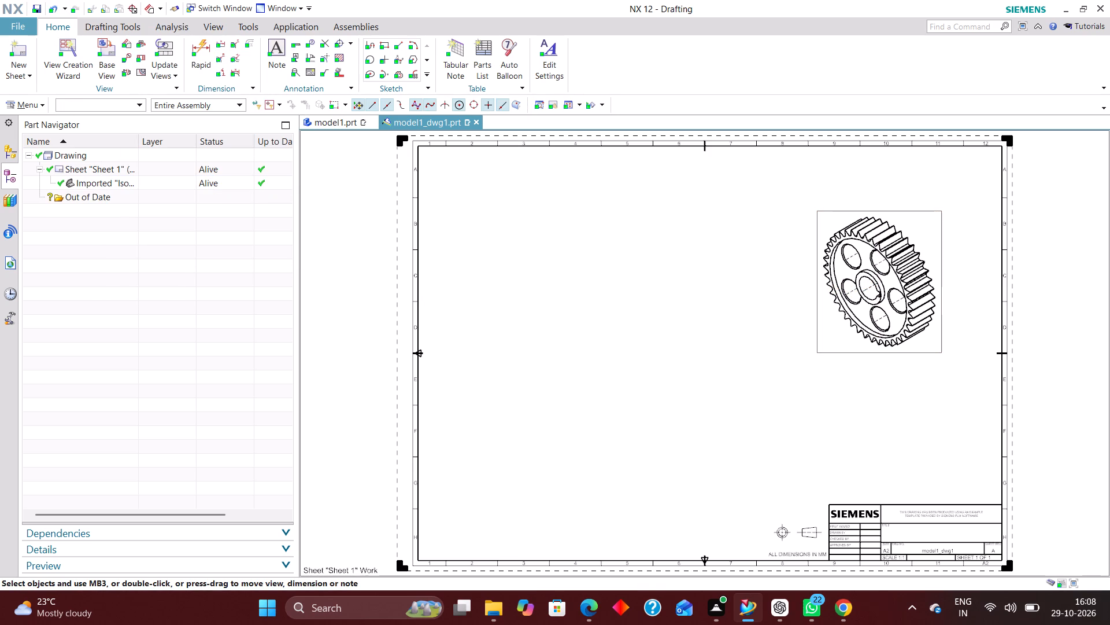
# Edit Sheet 1 to size A3 - 297 x 420 with first-angle projection.
pyautogui.rightClick(393, 297)
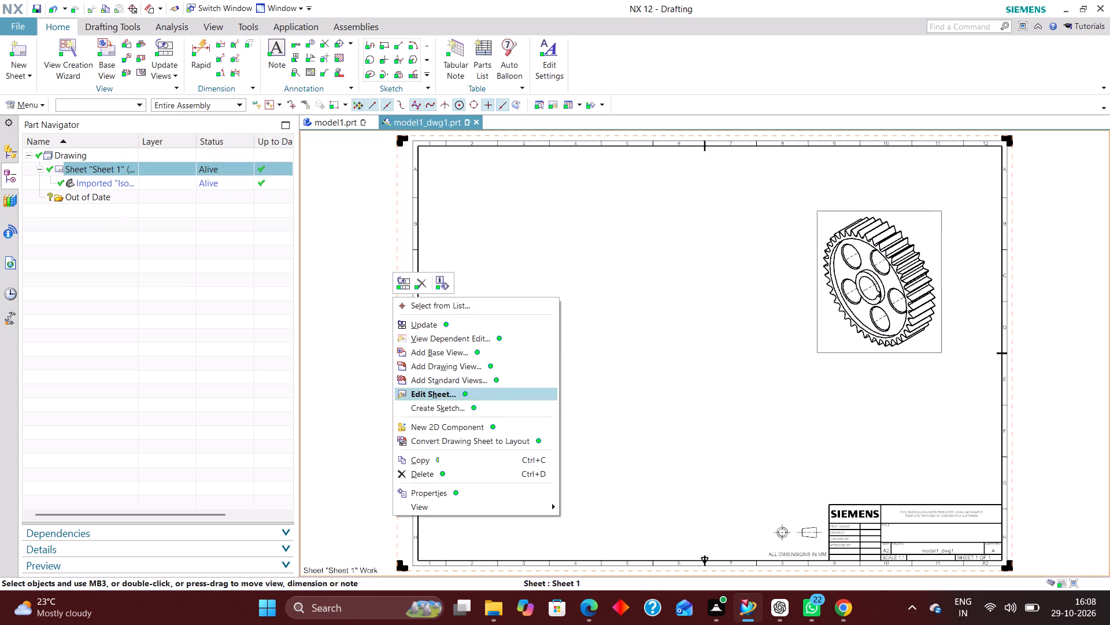
pyautogui.click(450, 393)
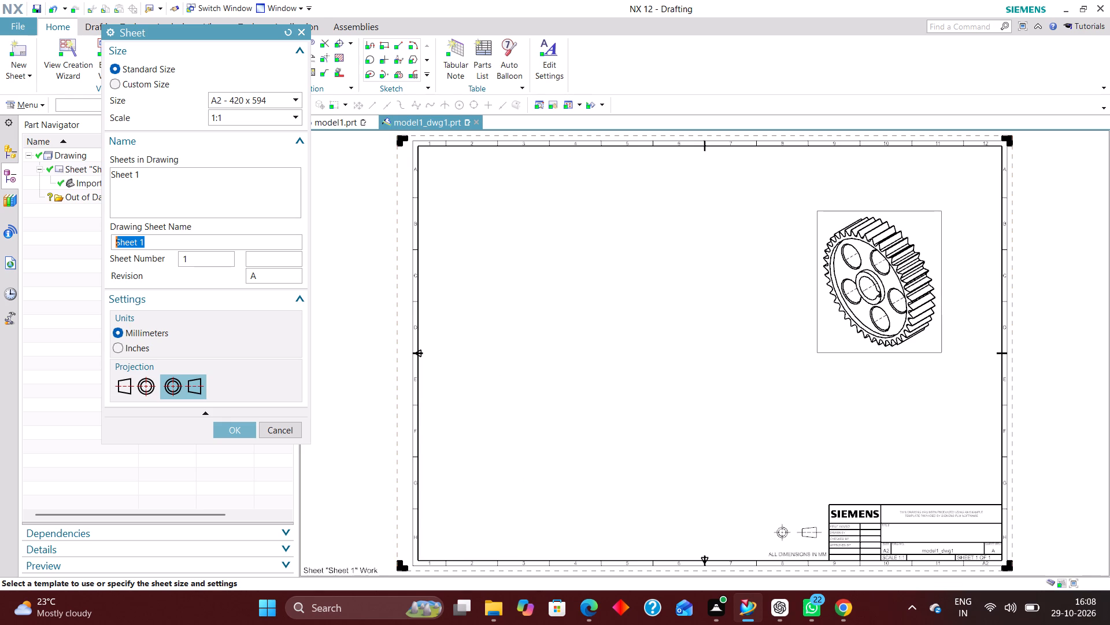
pyautogui.click(273, 99)
pyautogui.click(273, 124)
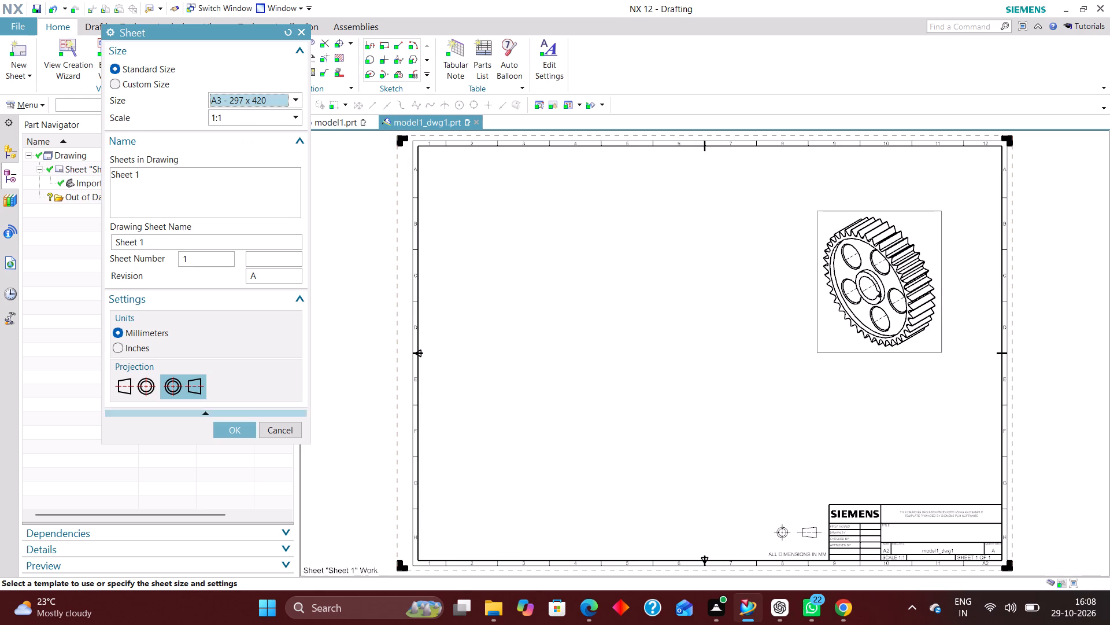
pyautogui.click(141, 393)
pyautogui.click(239, 424)
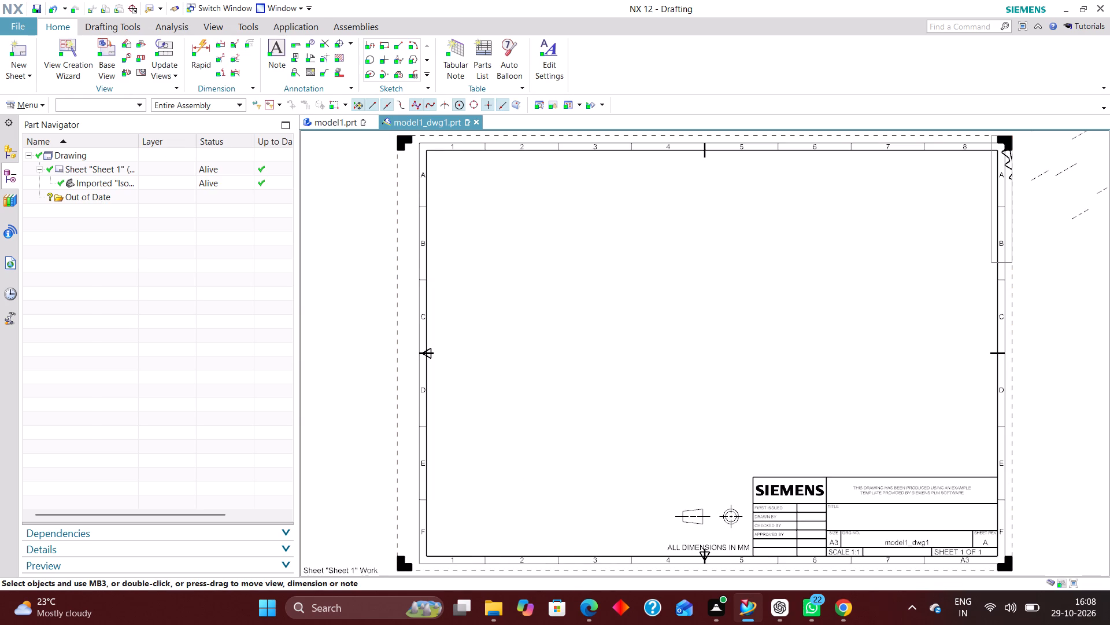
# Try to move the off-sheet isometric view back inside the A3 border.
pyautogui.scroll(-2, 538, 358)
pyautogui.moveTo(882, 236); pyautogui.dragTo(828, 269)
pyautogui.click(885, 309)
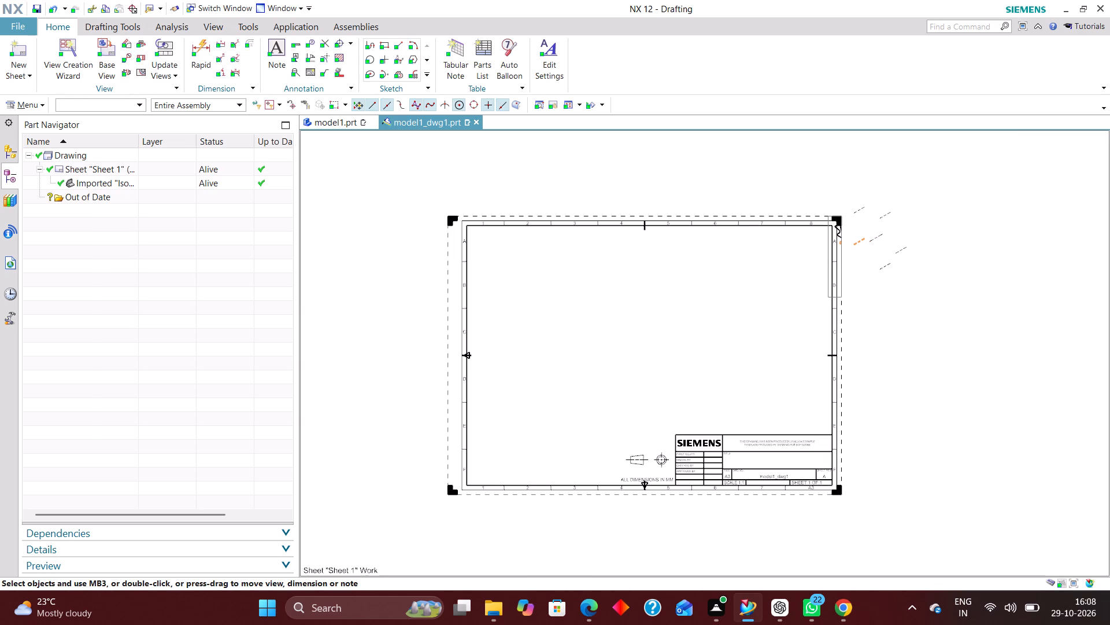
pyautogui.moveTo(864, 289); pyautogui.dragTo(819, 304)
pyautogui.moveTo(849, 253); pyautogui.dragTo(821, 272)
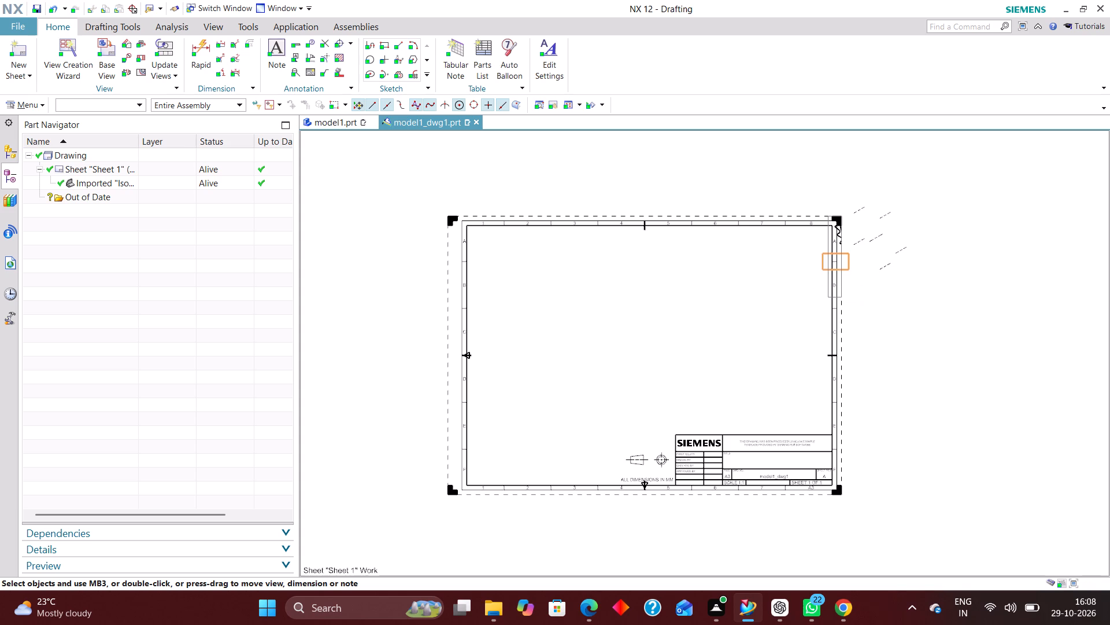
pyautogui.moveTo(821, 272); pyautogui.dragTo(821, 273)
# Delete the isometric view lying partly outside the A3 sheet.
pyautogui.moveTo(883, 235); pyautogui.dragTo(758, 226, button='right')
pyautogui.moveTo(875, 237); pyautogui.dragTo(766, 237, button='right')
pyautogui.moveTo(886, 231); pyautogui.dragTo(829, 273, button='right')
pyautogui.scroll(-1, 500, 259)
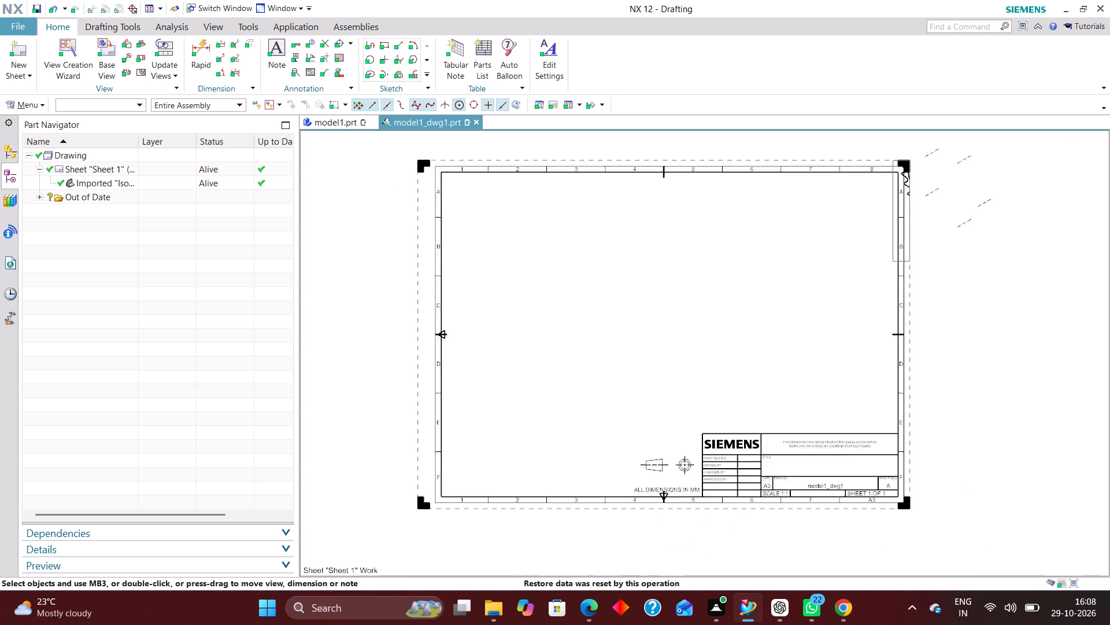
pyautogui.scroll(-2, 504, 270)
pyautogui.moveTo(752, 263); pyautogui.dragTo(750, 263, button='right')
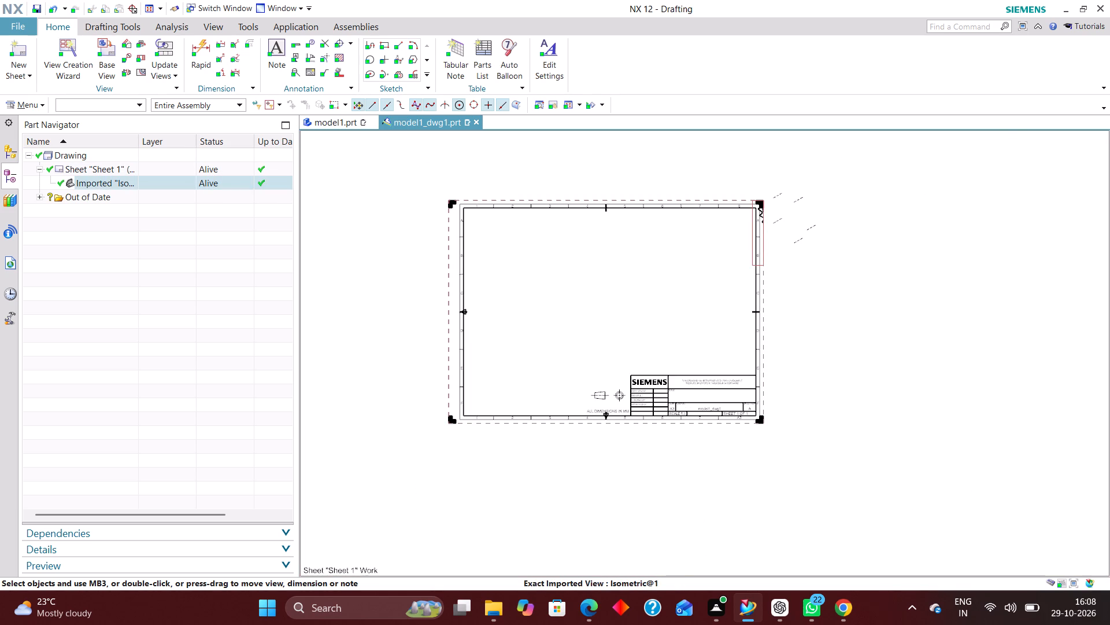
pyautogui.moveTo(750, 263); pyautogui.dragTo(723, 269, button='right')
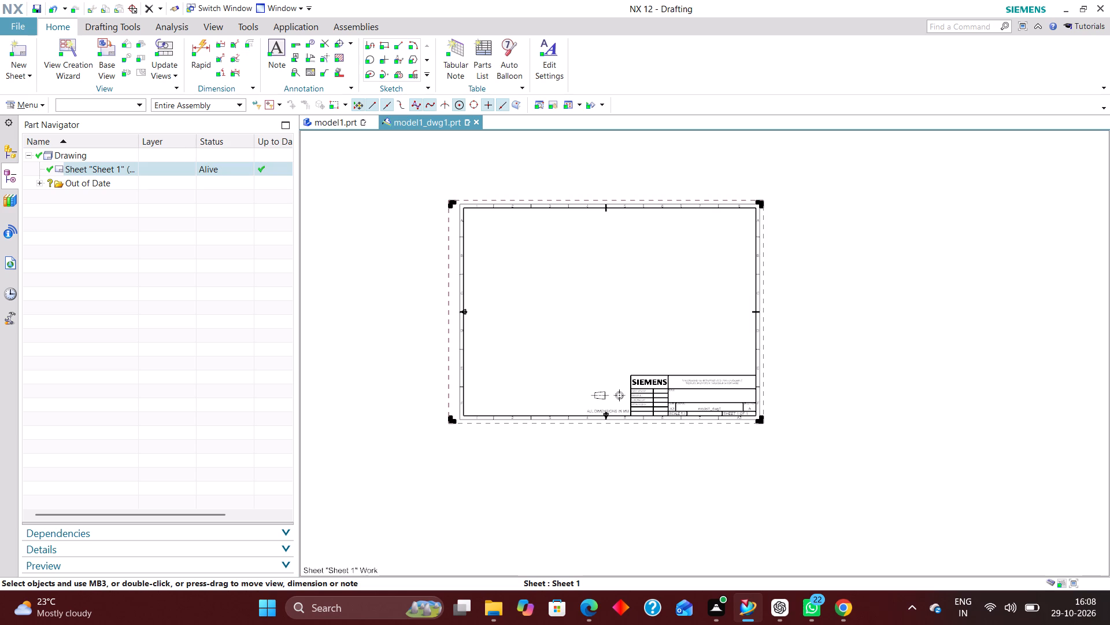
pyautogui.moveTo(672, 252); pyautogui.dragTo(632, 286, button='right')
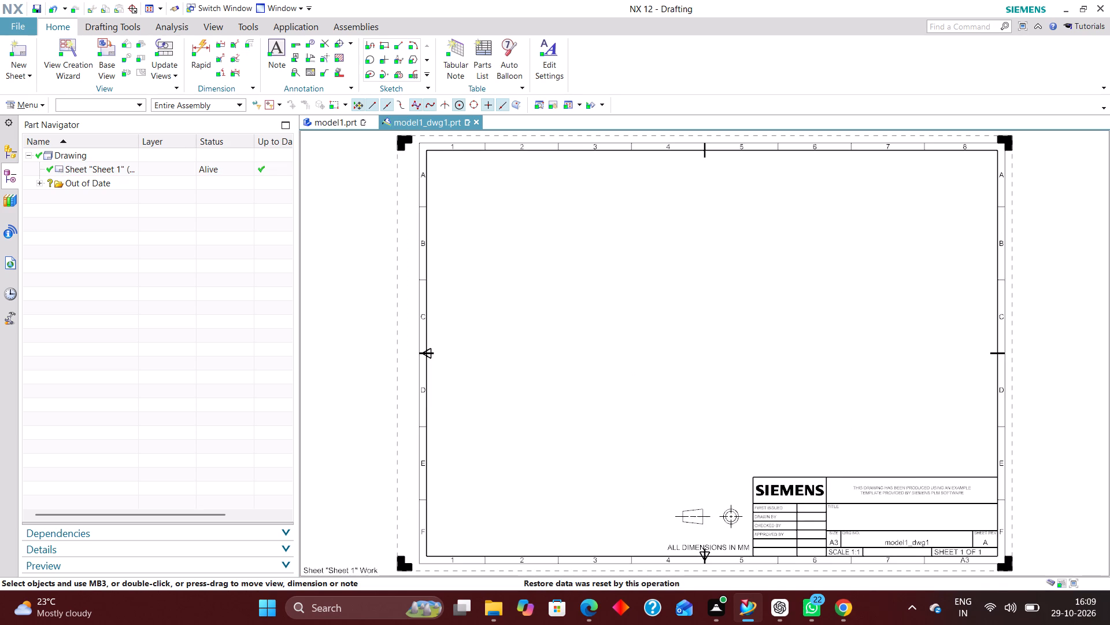
# Place an isometric base view of the gear at 1:1 in the upper-right area of the A3 sheet.
pyautogui.click(105, 50)
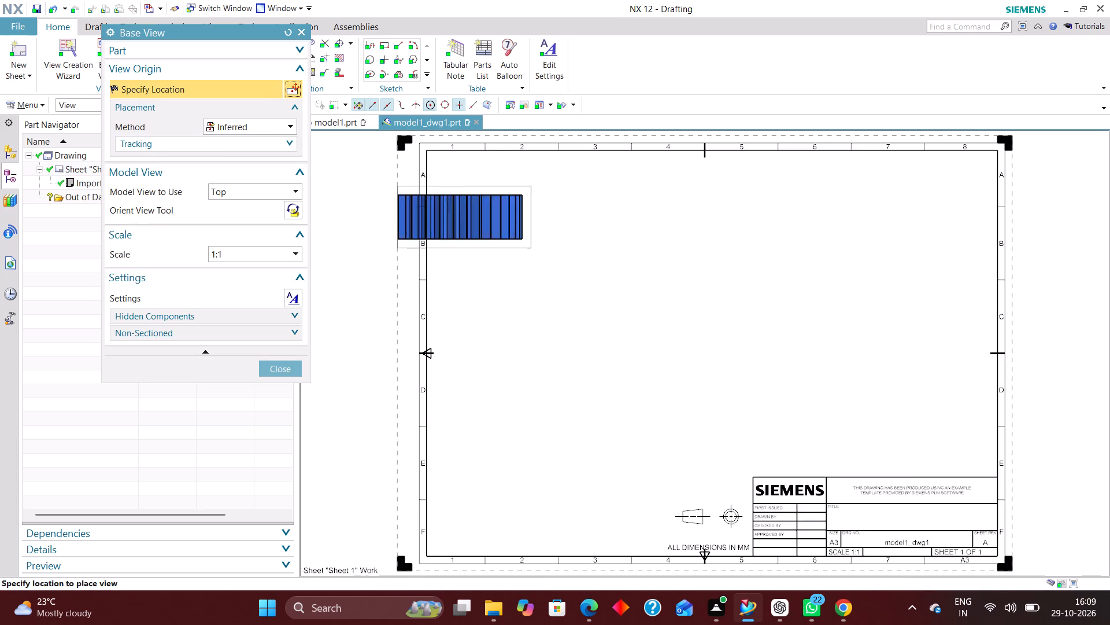
pyautogui.click(286, 189)
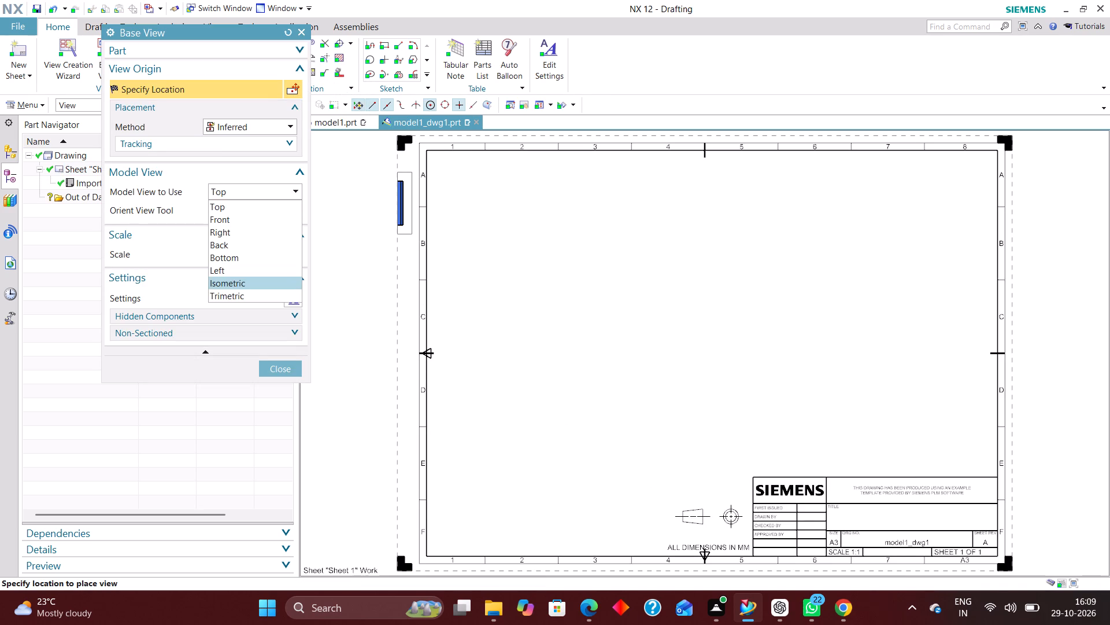
pyautogui.click(262, 277)
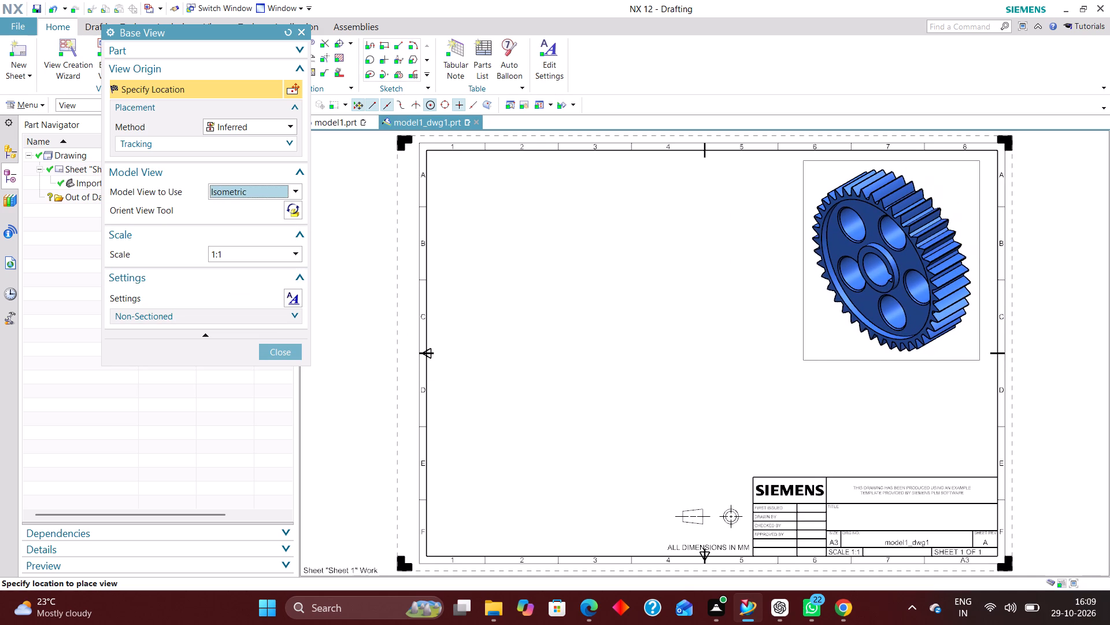
pyautogui.click(893, 260)
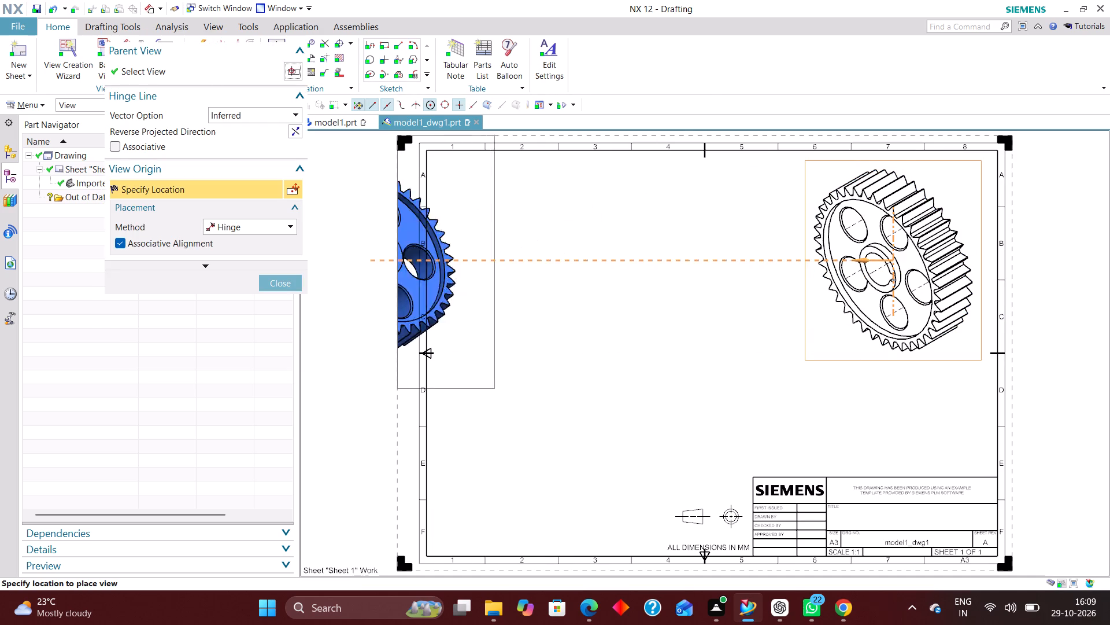
pyautogui.click(287, 286)
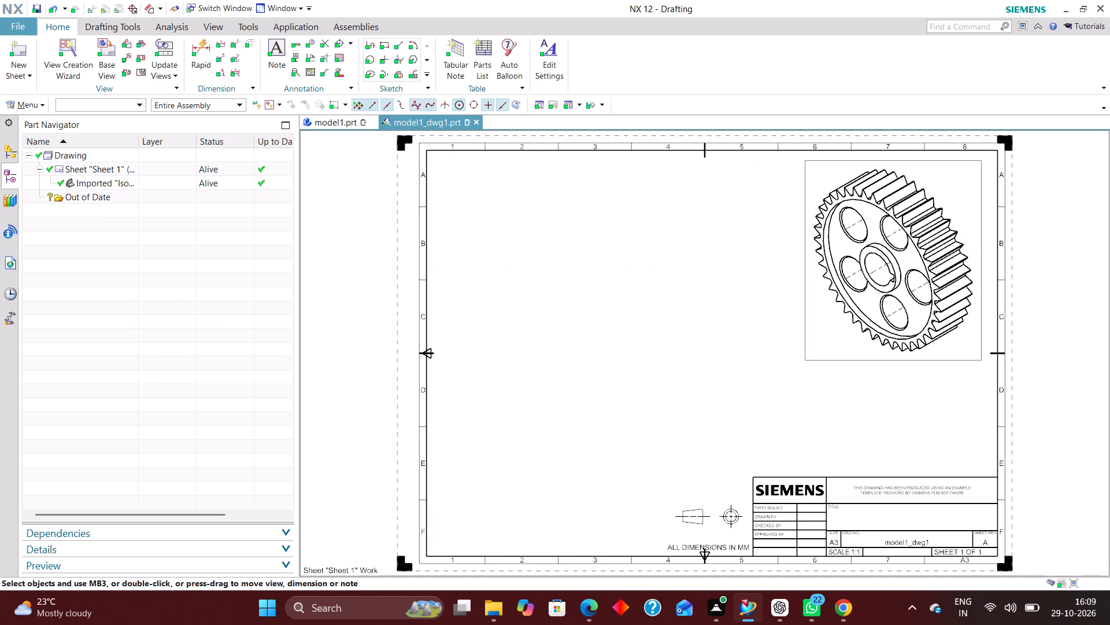
# Place a front base view at 1:1 in the sheet's upper-left area, reoriented face-on so the bore keyway points straight up.
pyautogui.click(110, 41)
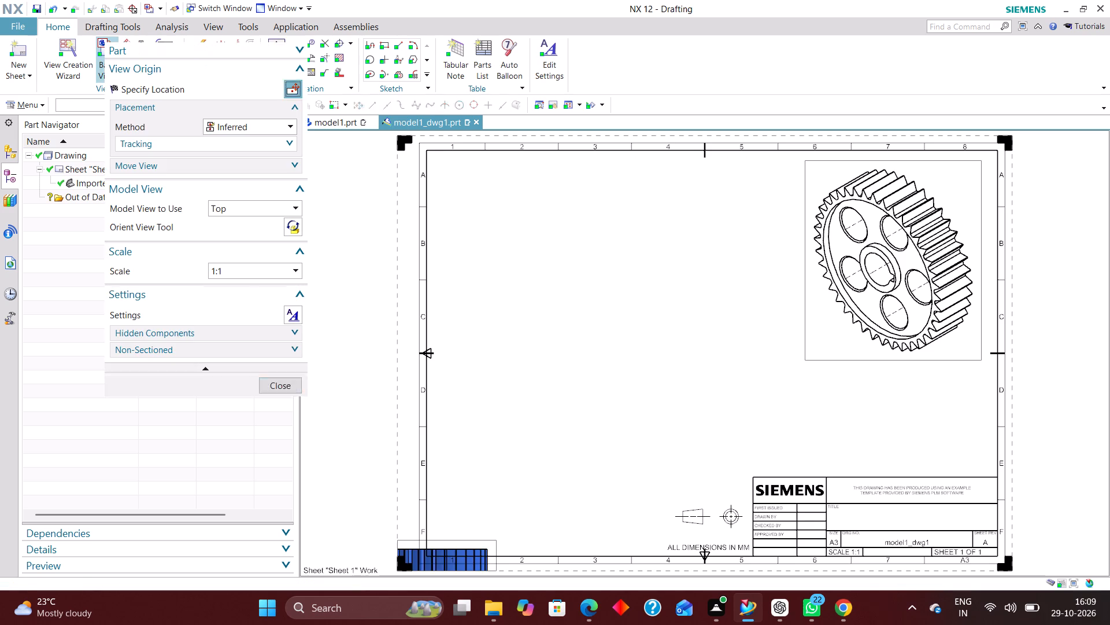
pyautogui.click(282, 209)
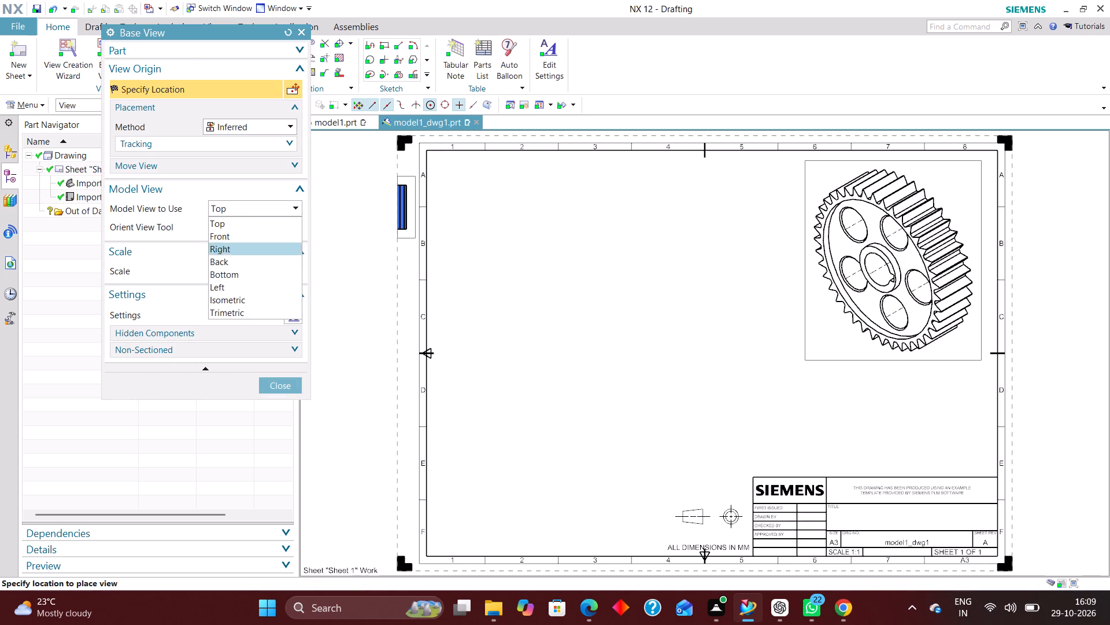
pyautogui.click(259, 237)
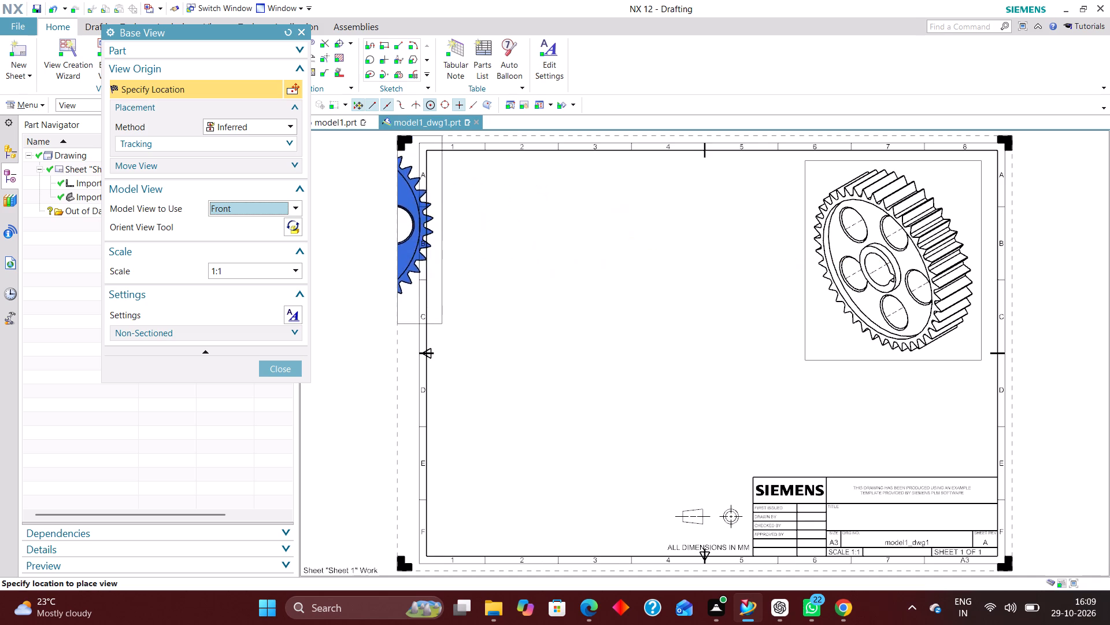
pyautogui.click(295, 230)
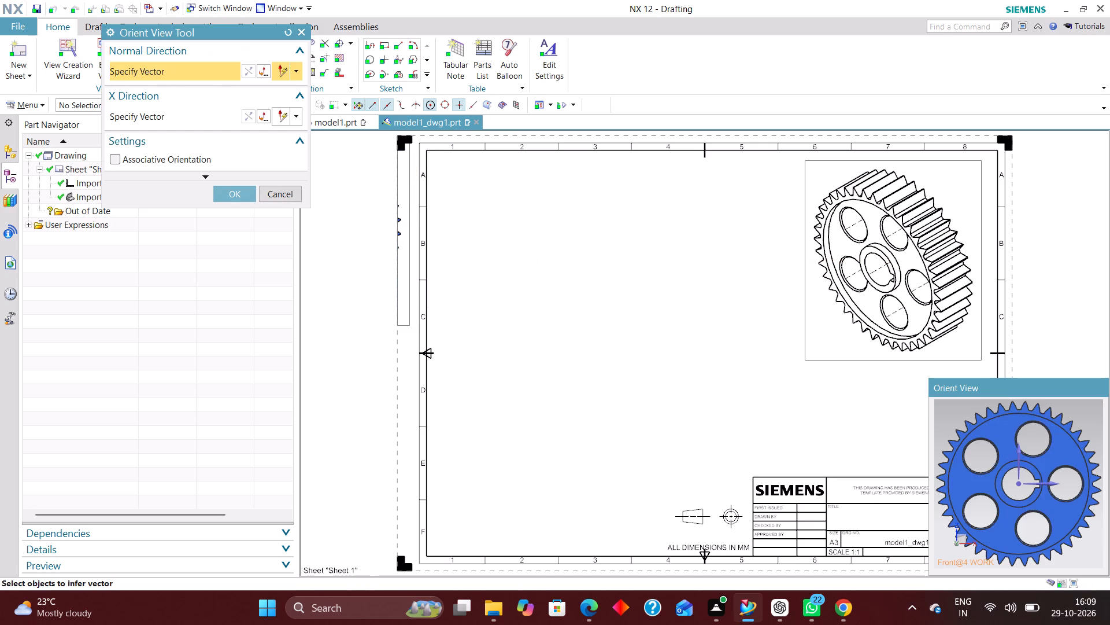
pyautogui.moveTo(993, 418); pyautogui.dragTo(1012, 431, button='middle')
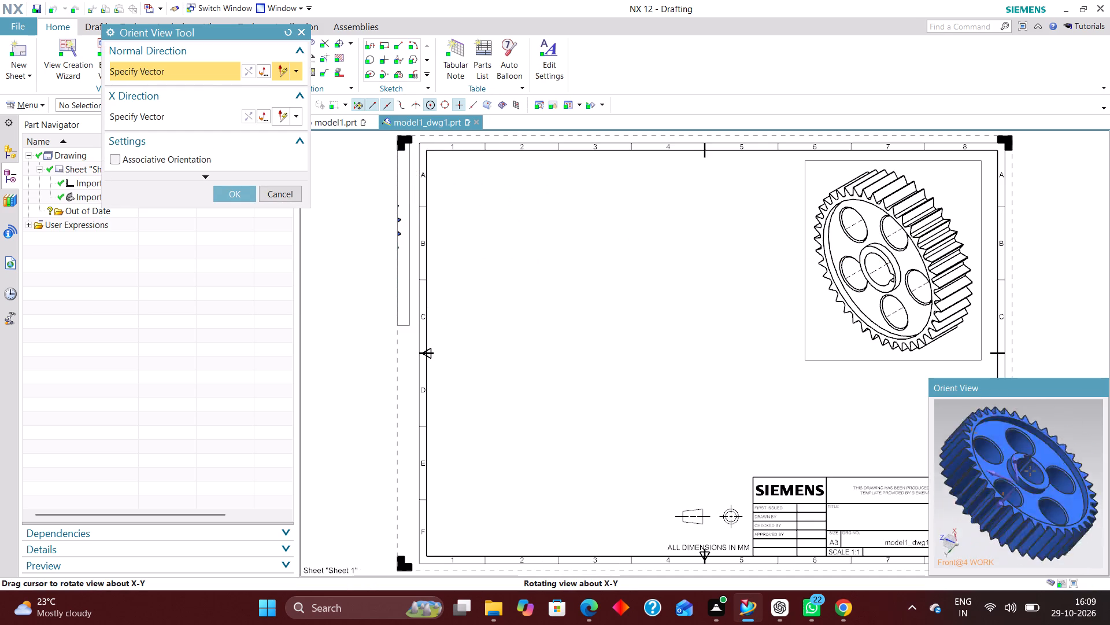
pyautogui.moveTo(1012, 431); pyautogui.dragTo(986, 451, button='middle')
pyautogui.moveTo(1023, 463); pyautogui.dragTo(1054, 460, button='middle')
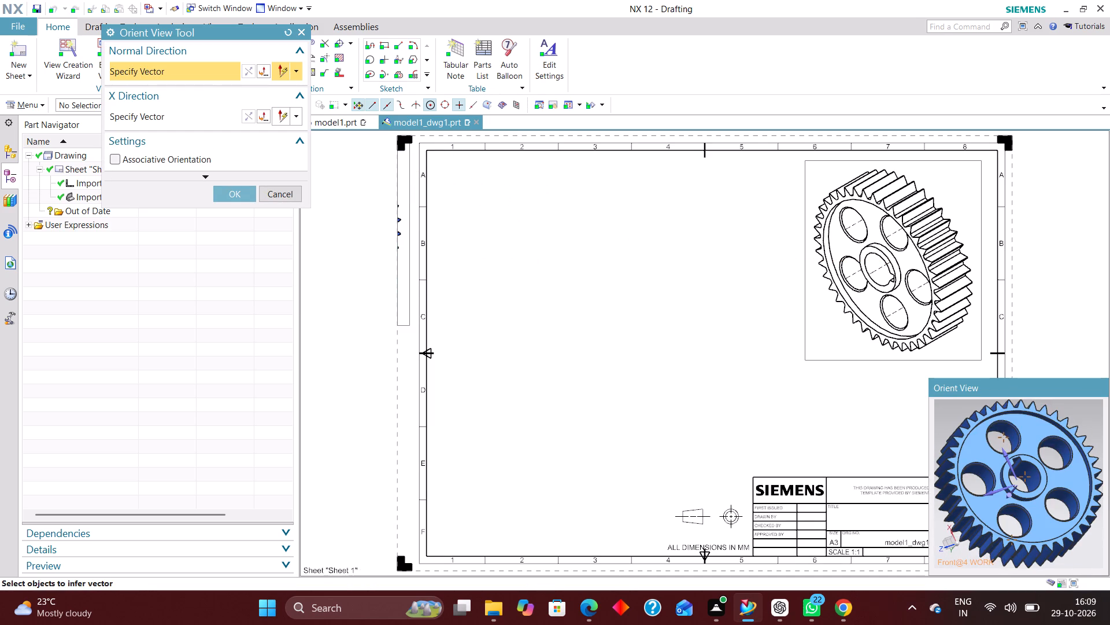
pyautogui.moveTo(1093, 417); pyautogui.dragTo(1062, 429, button='right')
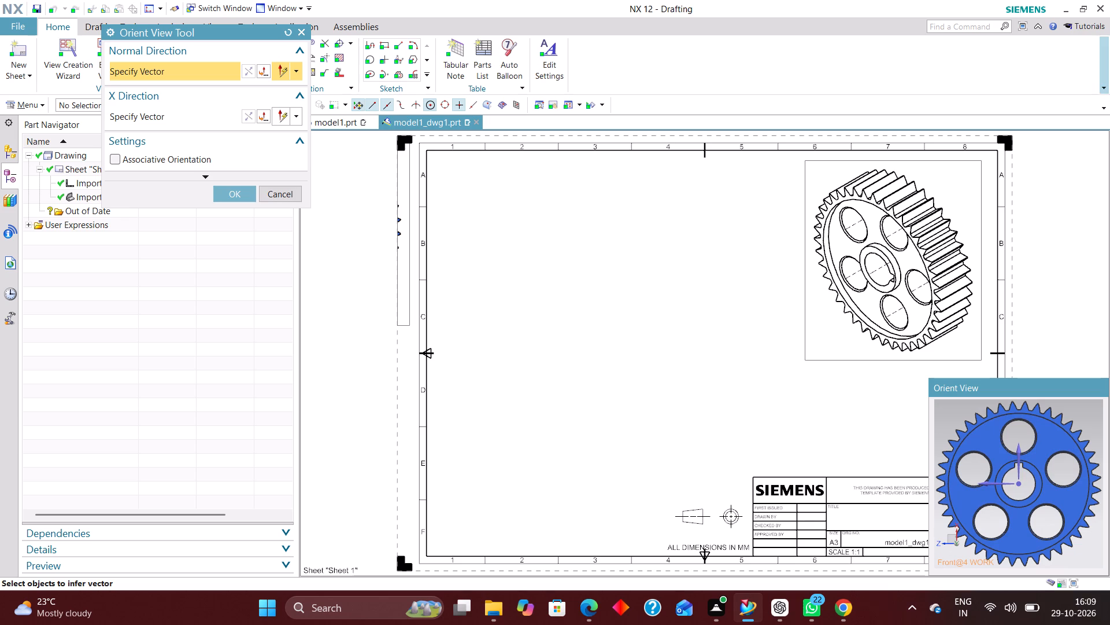
pyautogui.click(229, 190)
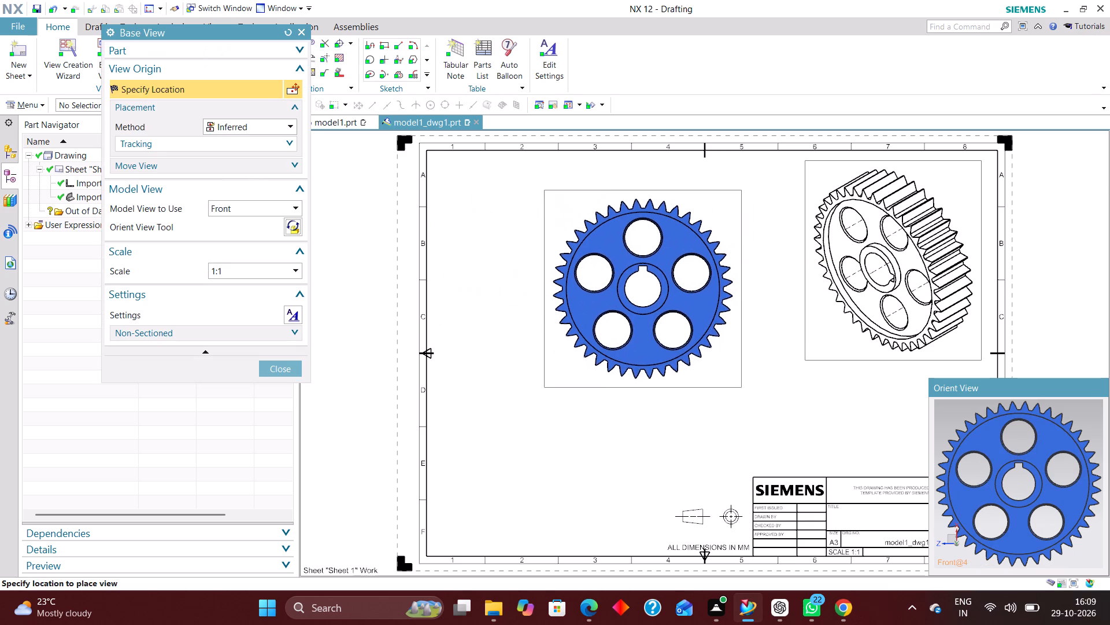
pyautogui.click(602, 265)
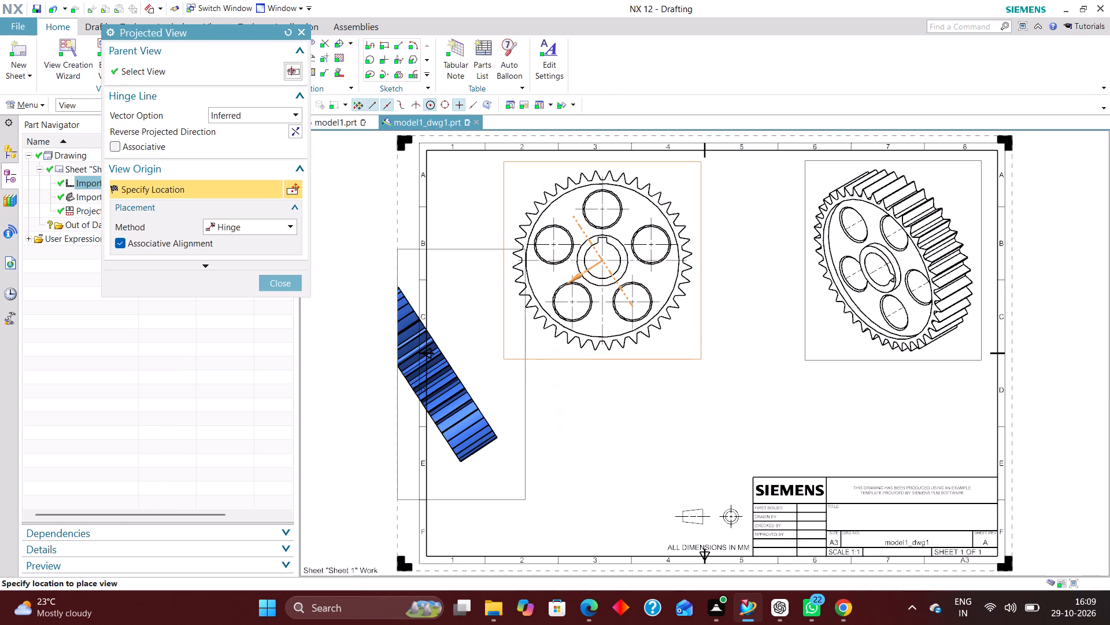
pyautogui.click(275, 286)
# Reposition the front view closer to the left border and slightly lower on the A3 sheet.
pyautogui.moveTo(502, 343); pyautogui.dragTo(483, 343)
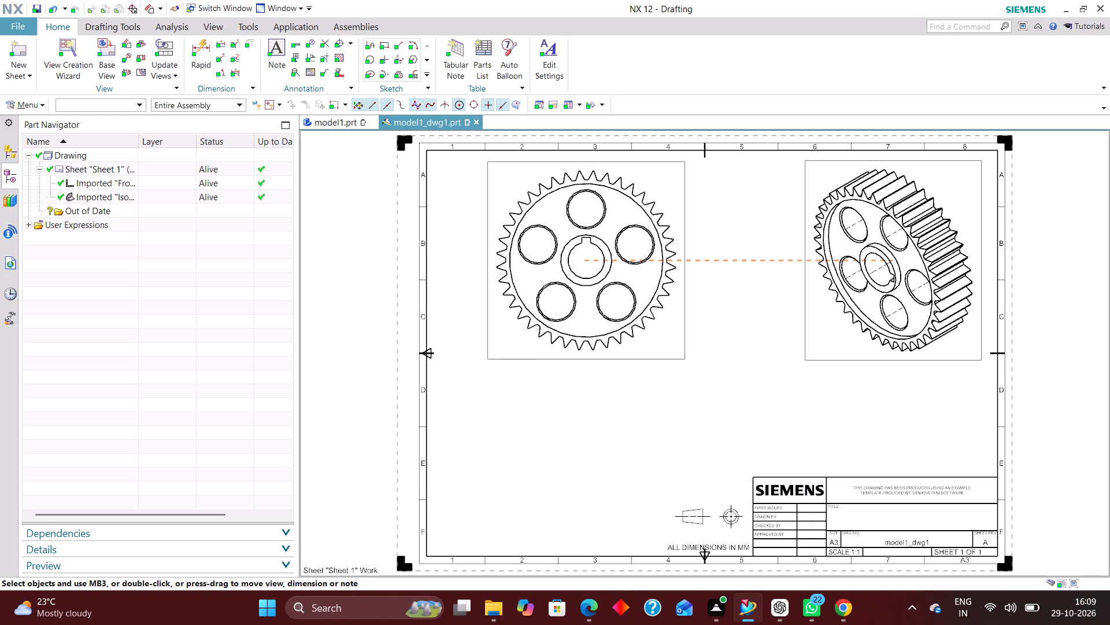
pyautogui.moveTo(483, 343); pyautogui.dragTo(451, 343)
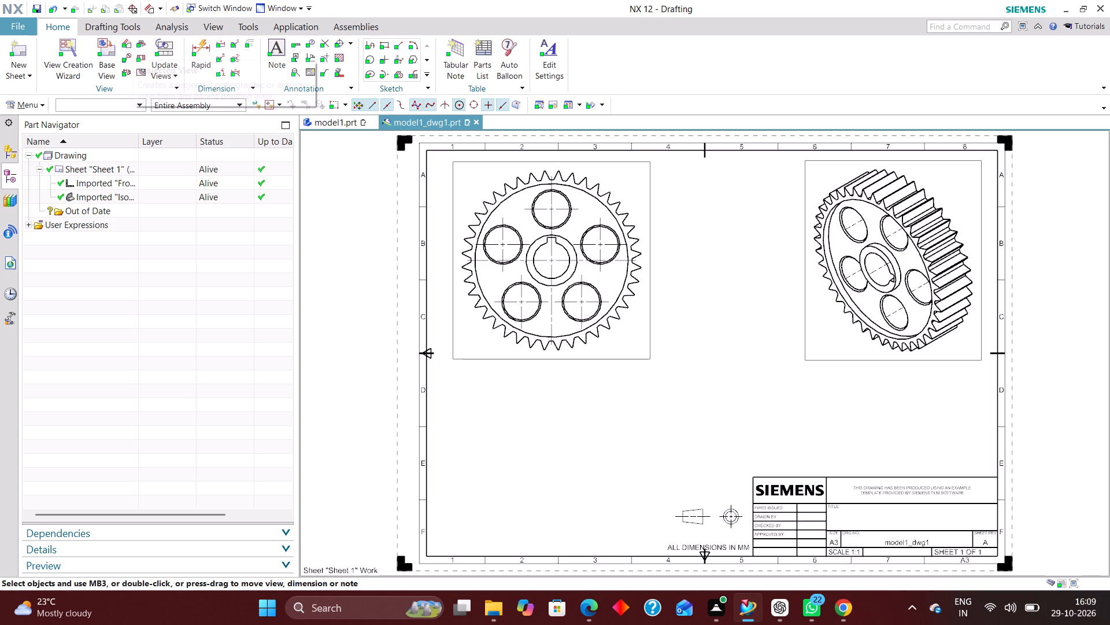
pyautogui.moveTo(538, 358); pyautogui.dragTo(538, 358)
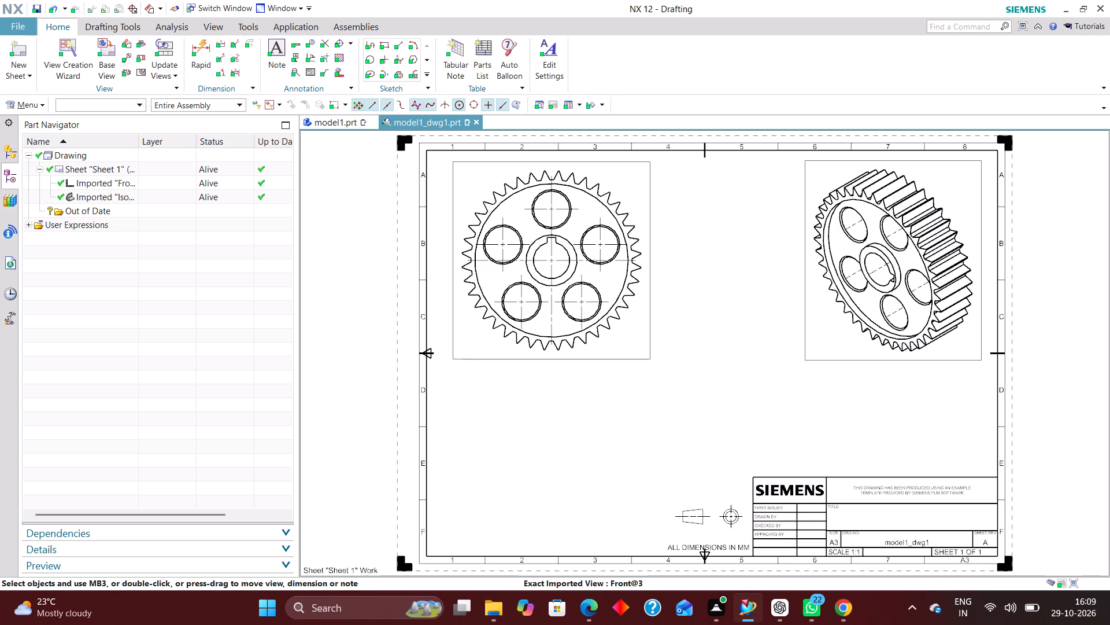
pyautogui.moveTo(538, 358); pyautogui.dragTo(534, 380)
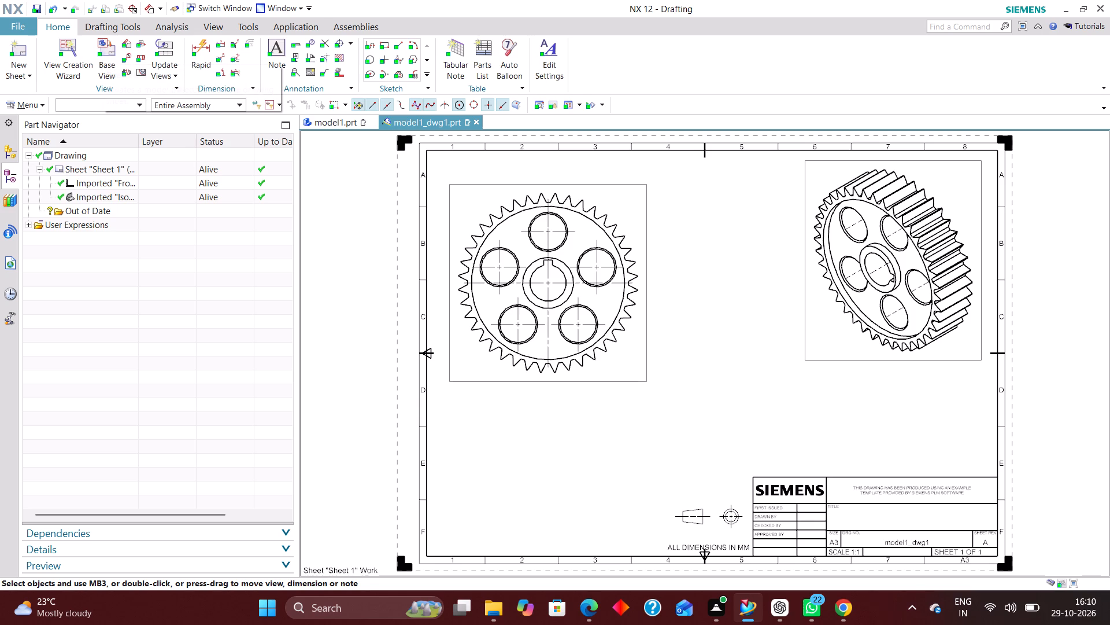
# Place a right base view of the gear at 1:1 between the front and isometric views.
pyautogui.click(114, 51)
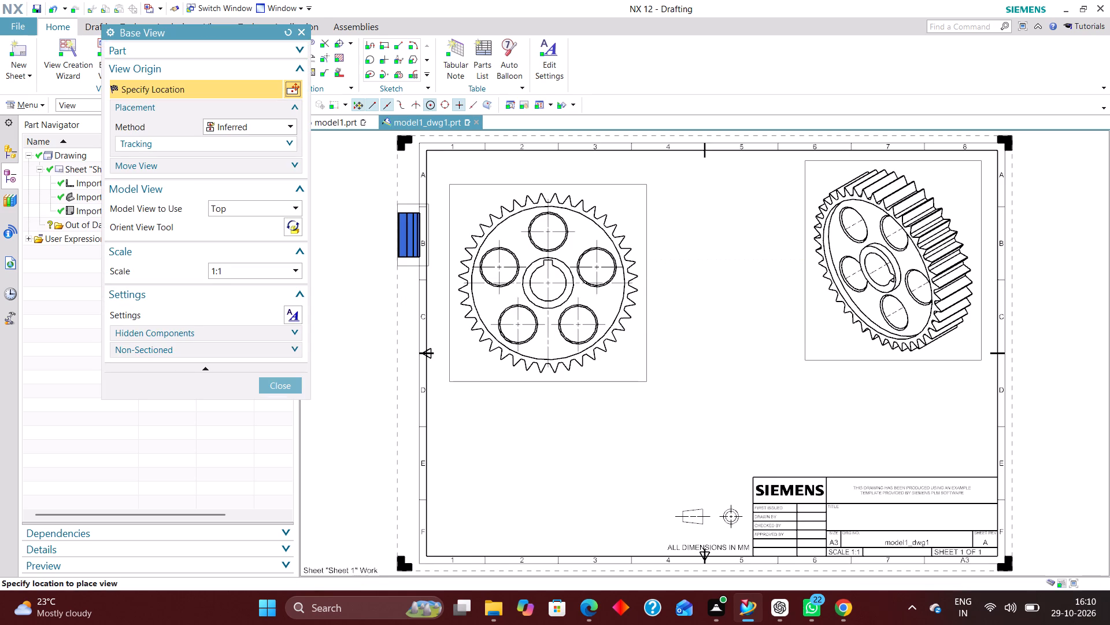
pyautogui.click(237, 207)
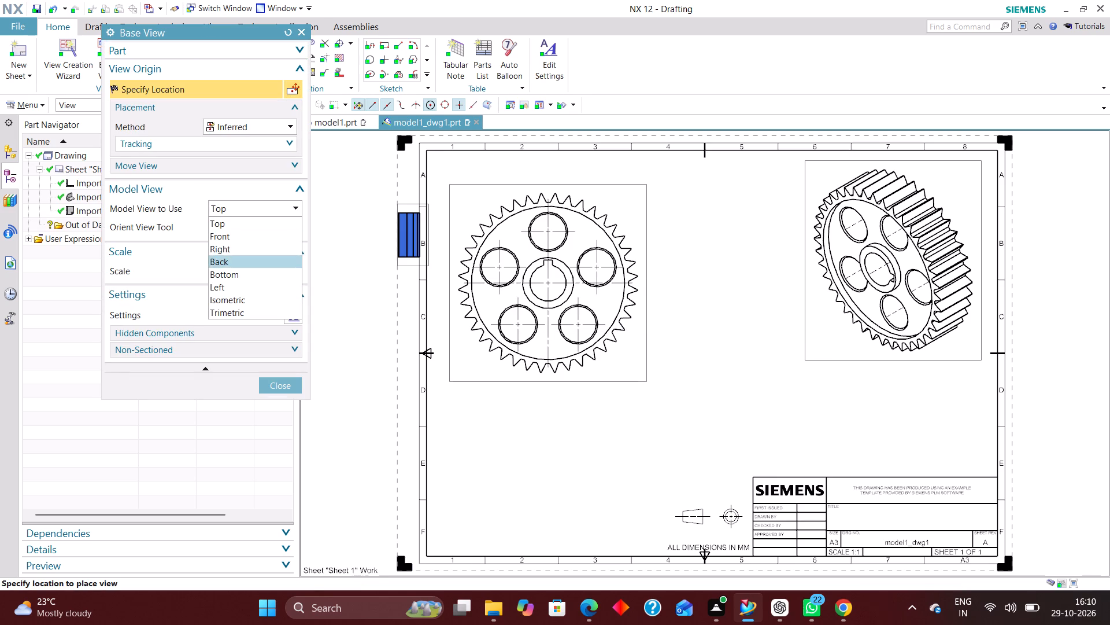
pyautogui.click(242, 251)
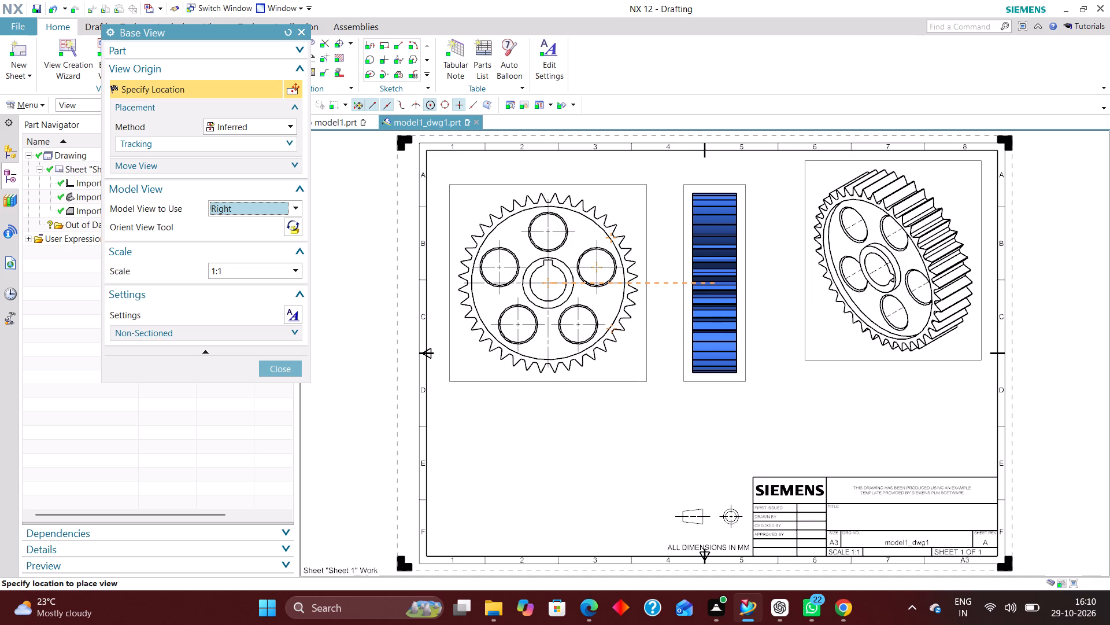
pyautogui.click(715, 275)
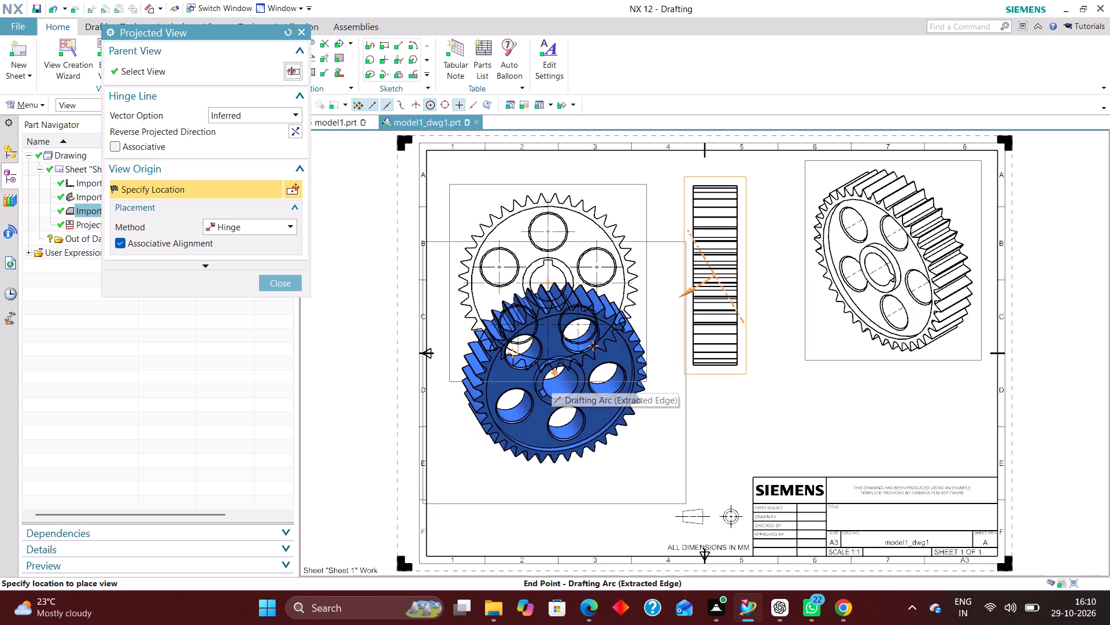
pyautogui.click(295, 286)
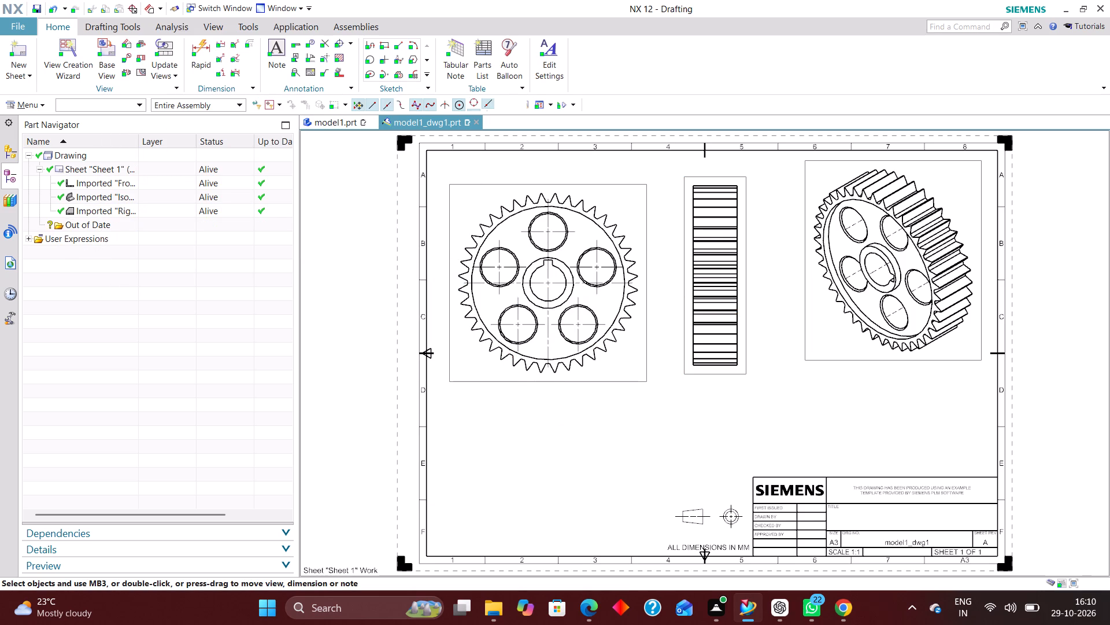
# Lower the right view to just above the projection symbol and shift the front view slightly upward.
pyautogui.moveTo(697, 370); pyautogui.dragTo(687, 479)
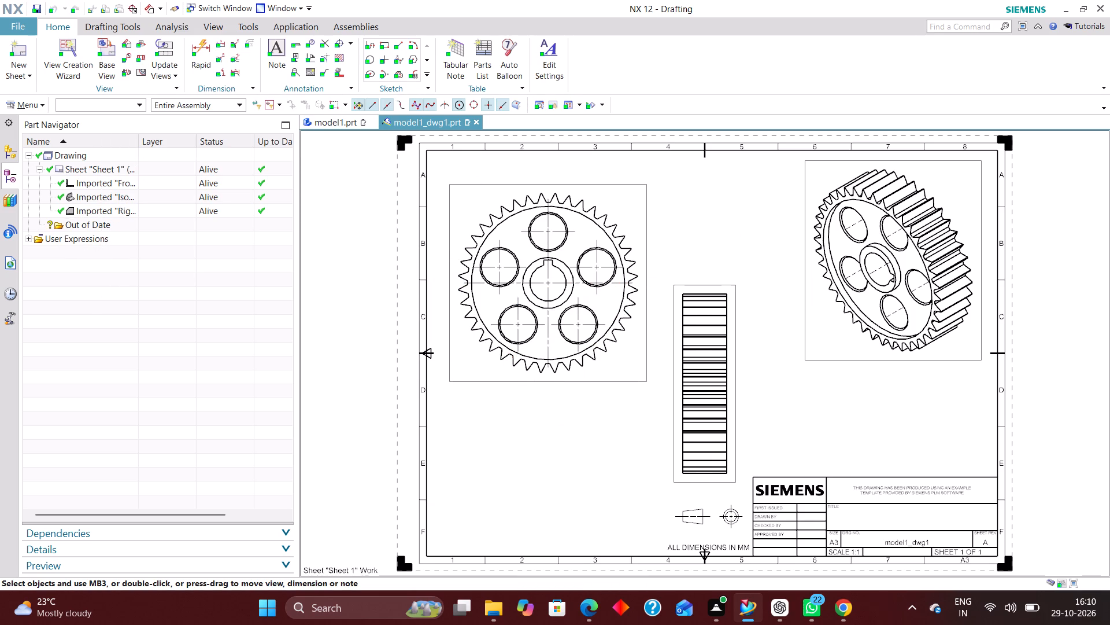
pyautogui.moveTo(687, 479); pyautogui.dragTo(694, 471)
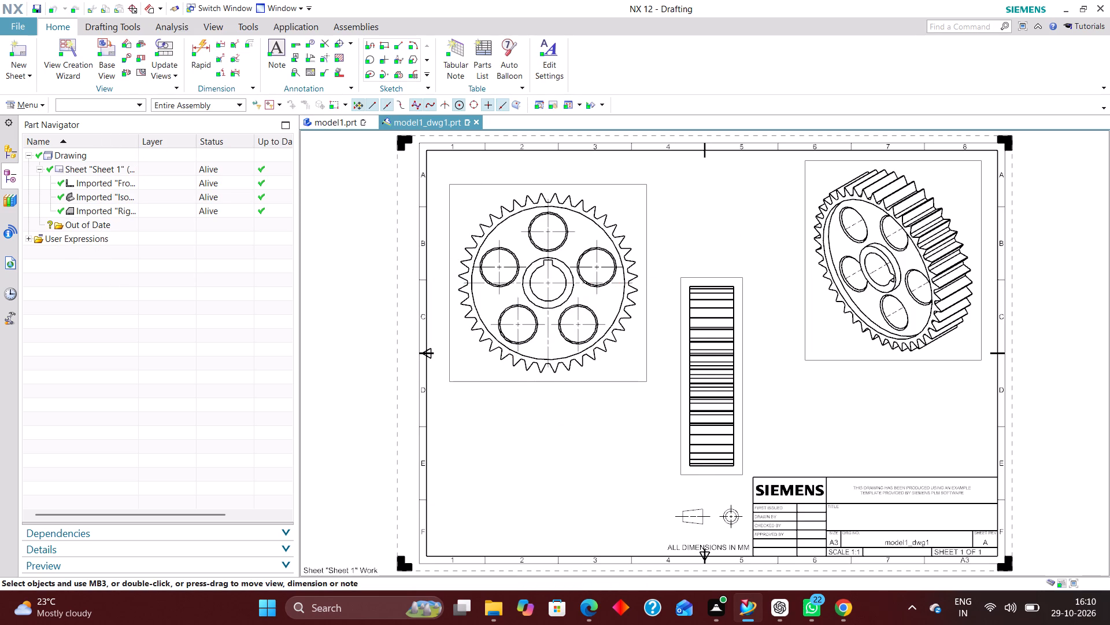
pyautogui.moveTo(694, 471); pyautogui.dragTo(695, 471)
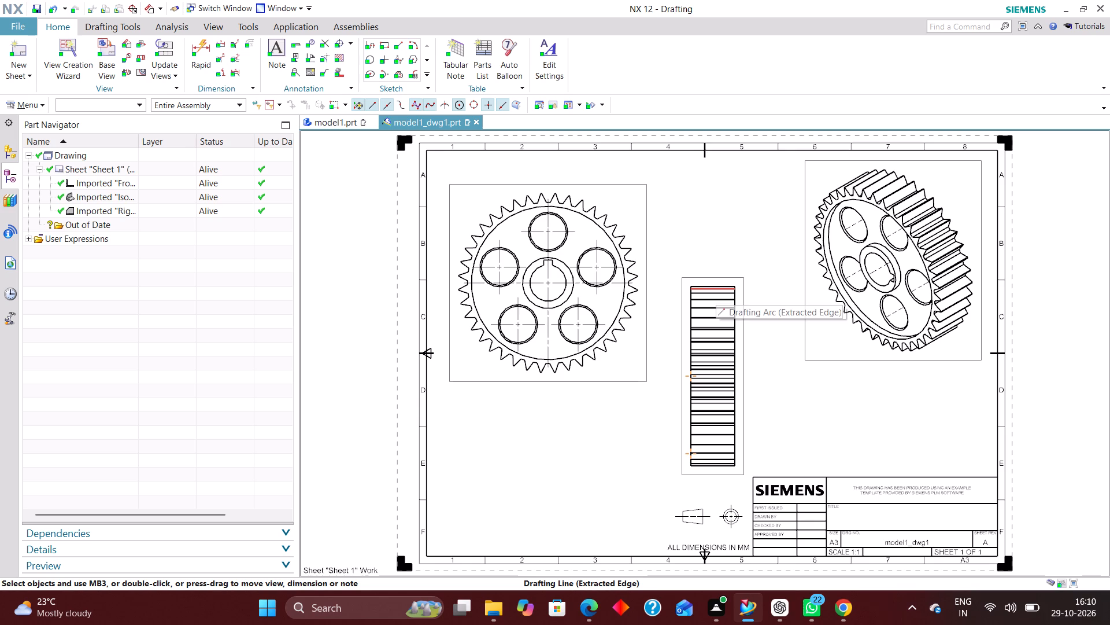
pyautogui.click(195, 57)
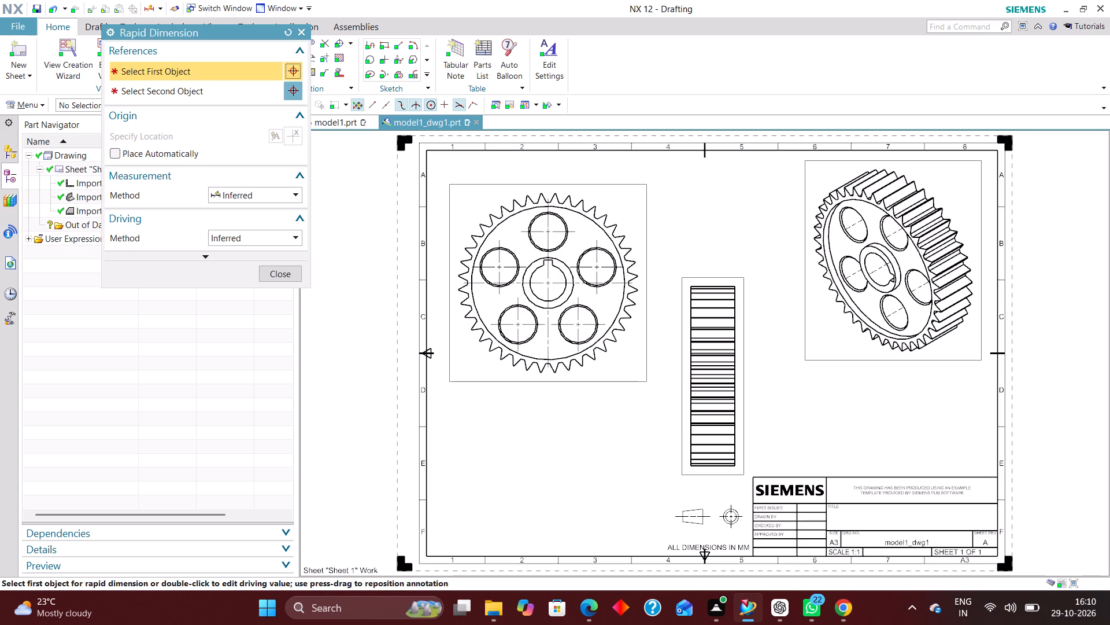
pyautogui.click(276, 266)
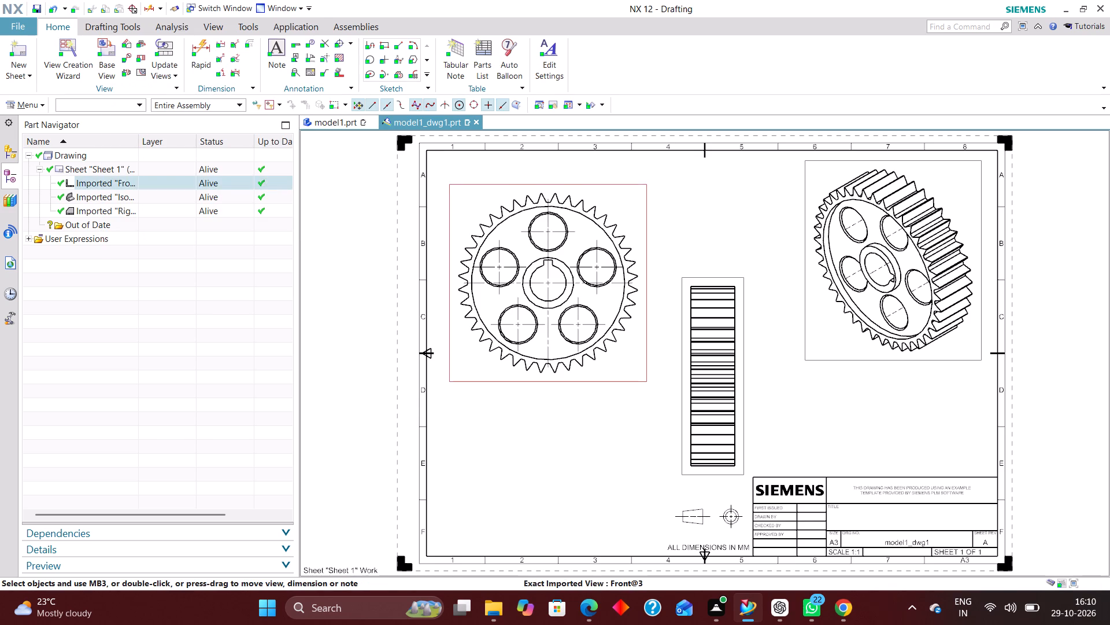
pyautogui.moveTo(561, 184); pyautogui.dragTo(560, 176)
# Edit Sheet 1 to the standard size A2 - 420 x 594.
pyautogui.rightClick(391, 371)
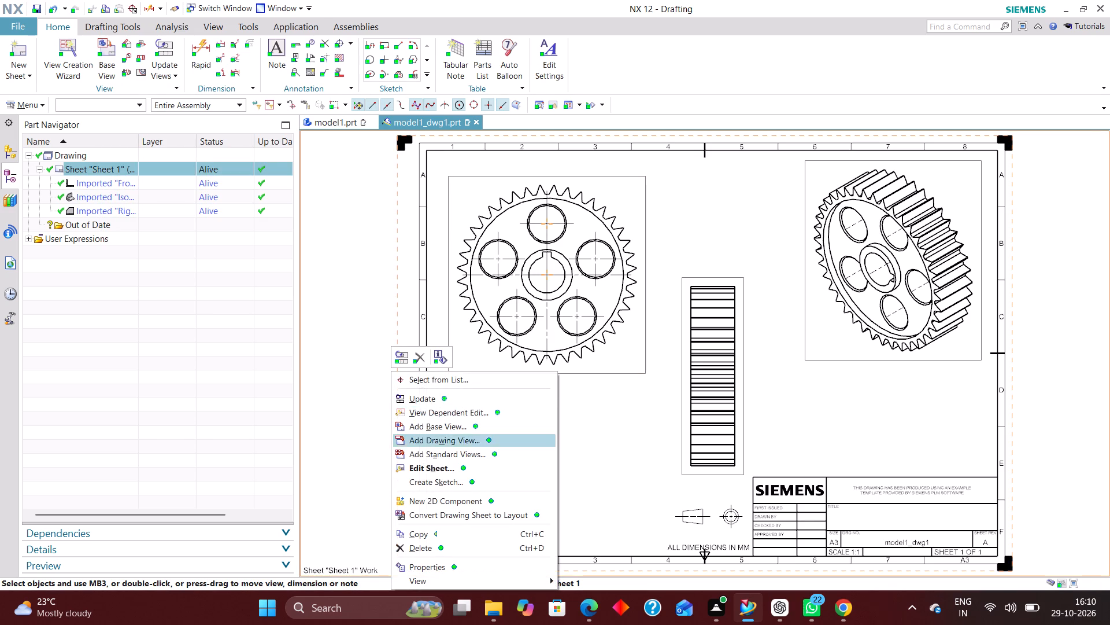
pyautogui.click(431, 466)
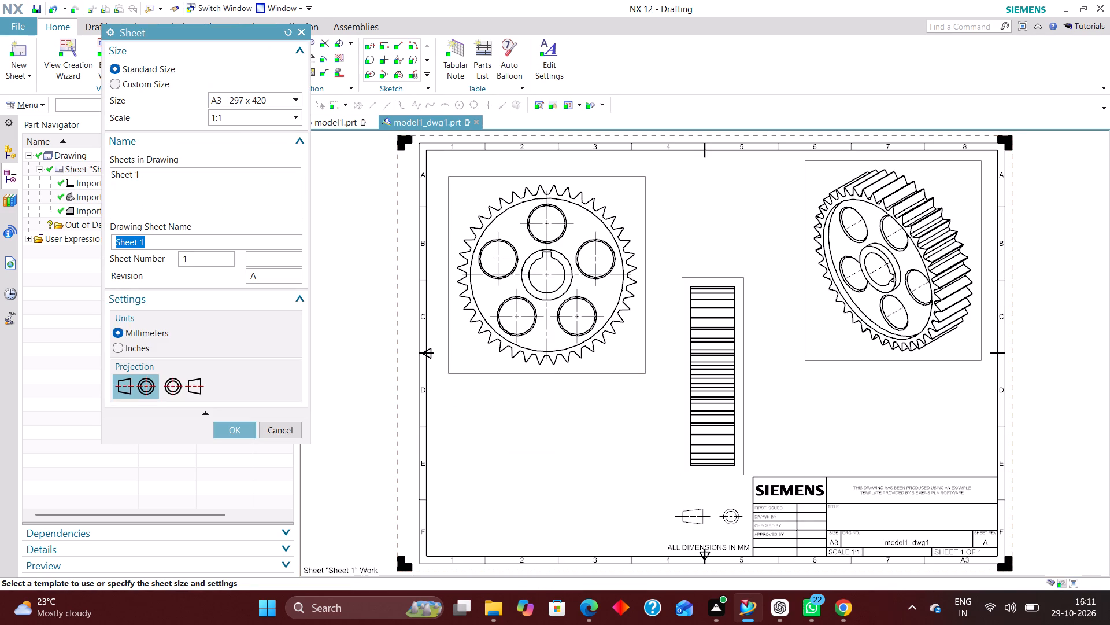
pyautogui.click(249, 98)
pyautogui.click(253, 115)
pyautogui.click(266, 99)
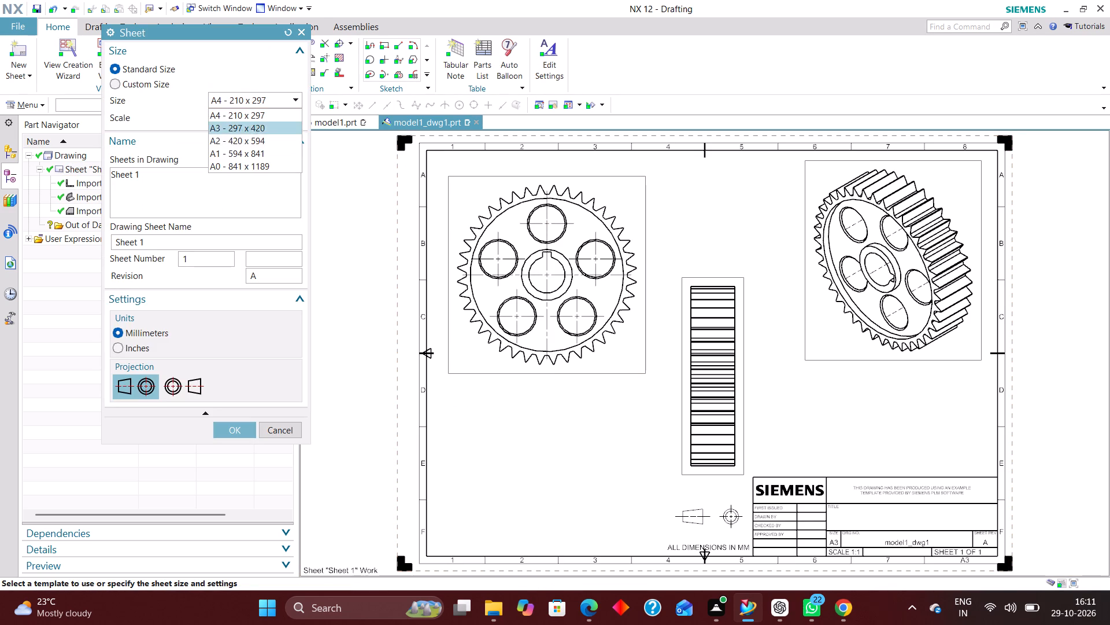
pyautogui.click(261, 141)
pyautogui.click(232, 427)
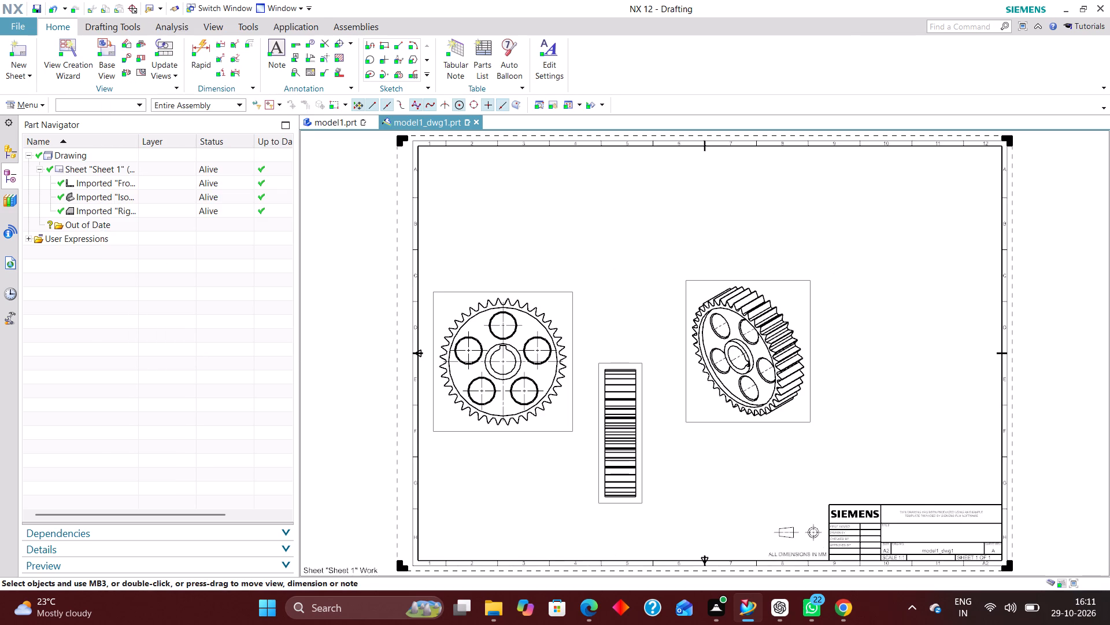
# Arrange the views in a row across the upper A2 sheet: front at left, right view in the middle, isometric at right.
pyautogui.scroll(-2, 489, 245)
pyautogui.scroll(1, 713, 264)
pyautogui.moveTo(758, 193); pyautogui.dragTo(653, 289, button='right')
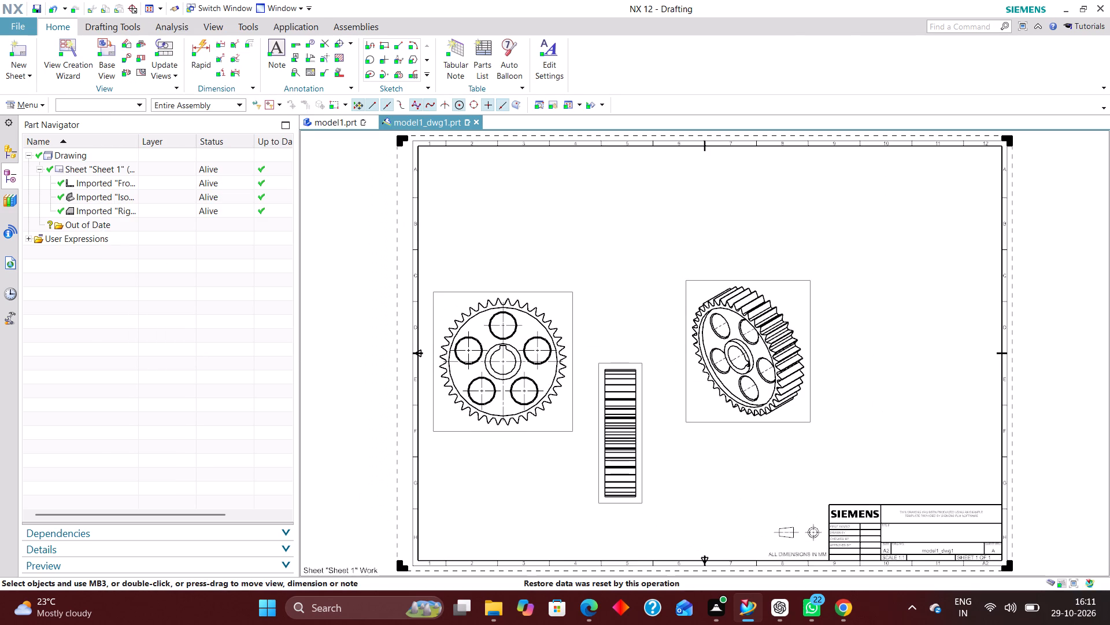
pyautogui.moveTo(811, 290); pyautogui.dragTo(981, 199)
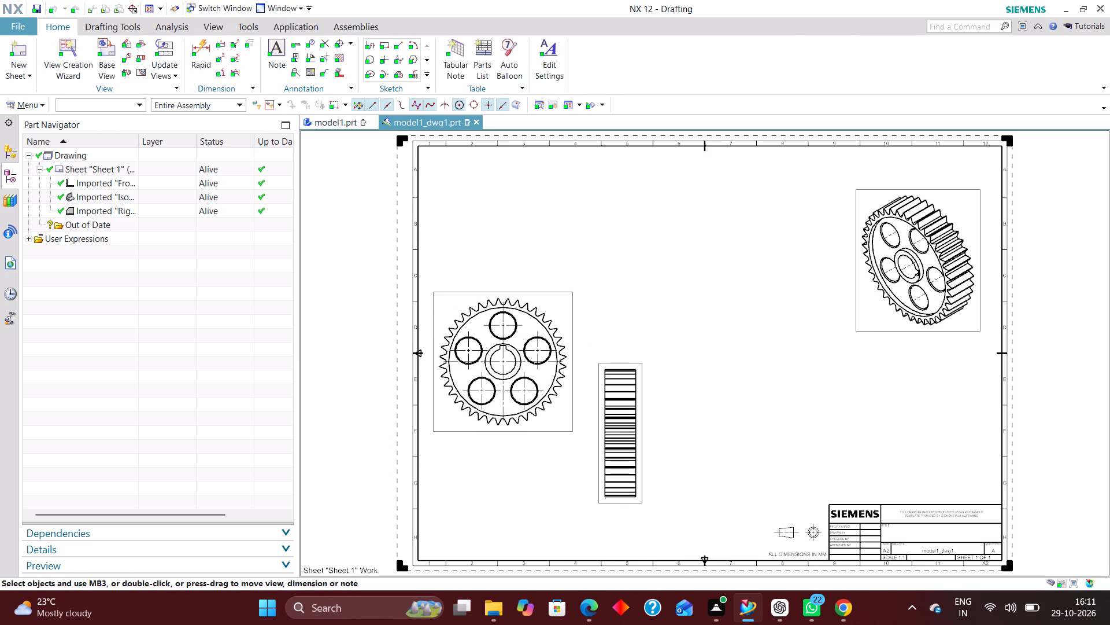
pyautogui.moveTo(557, 291); pyautogui.dragTo(584, 185)
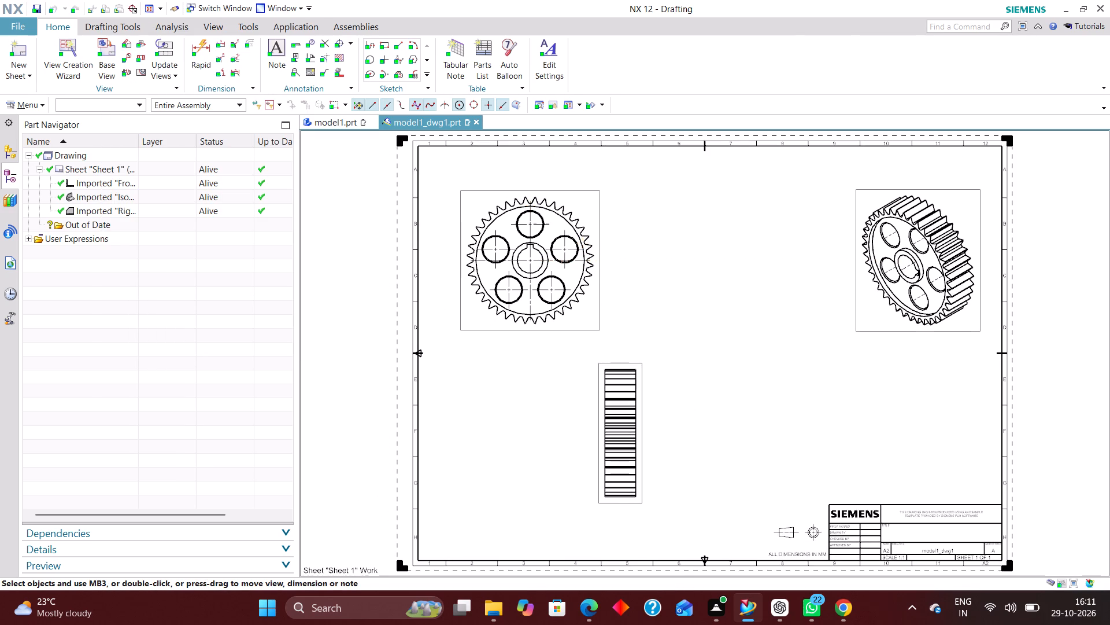
pyautogui.moveTo(628, 361); pyautogui.dragTo(723, 195)
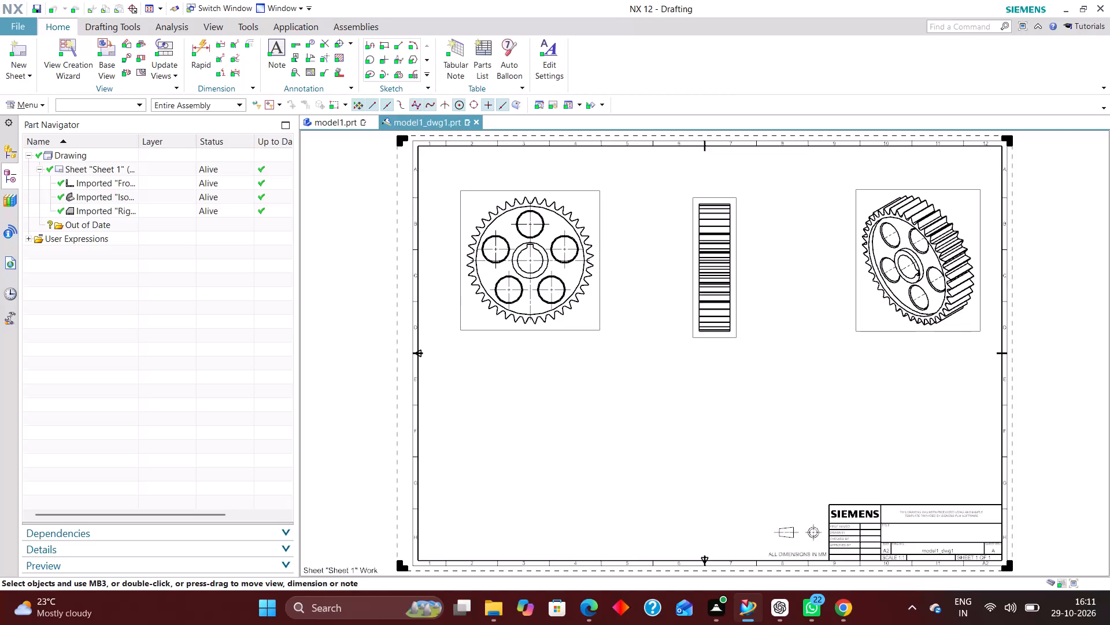
pyautogui.moveTo(723, 195); pyautogui.dragTo(729, 192)
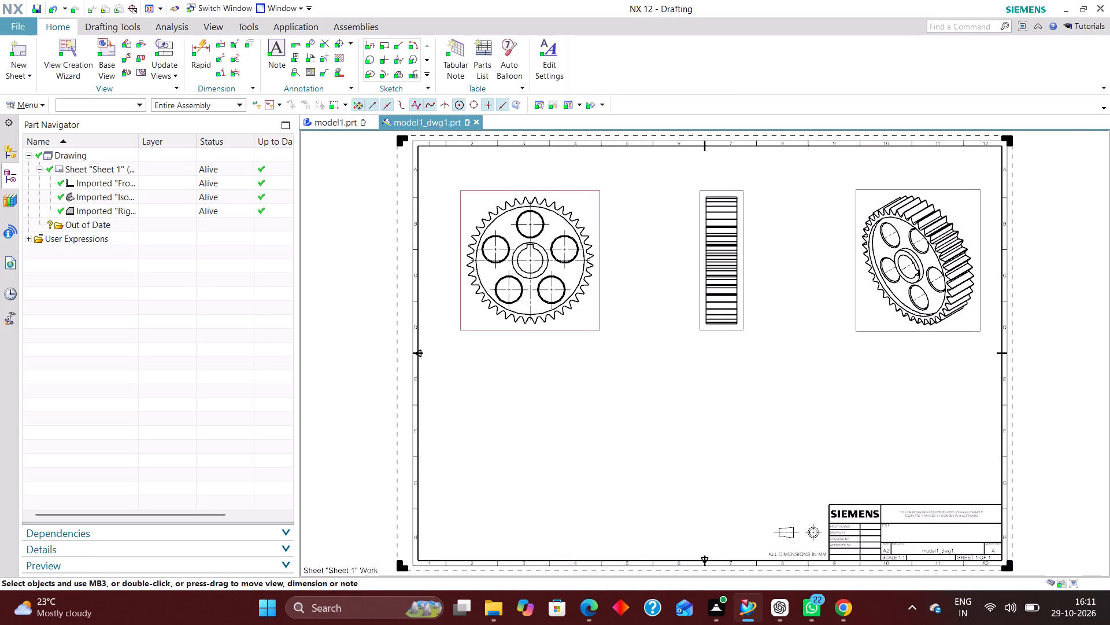
# Move the front view down and slightly inward, to about mid-height in the left half of the sheet.
pyautogui.moveTo(566, 330); pyautogui.dragTo(582, 376)
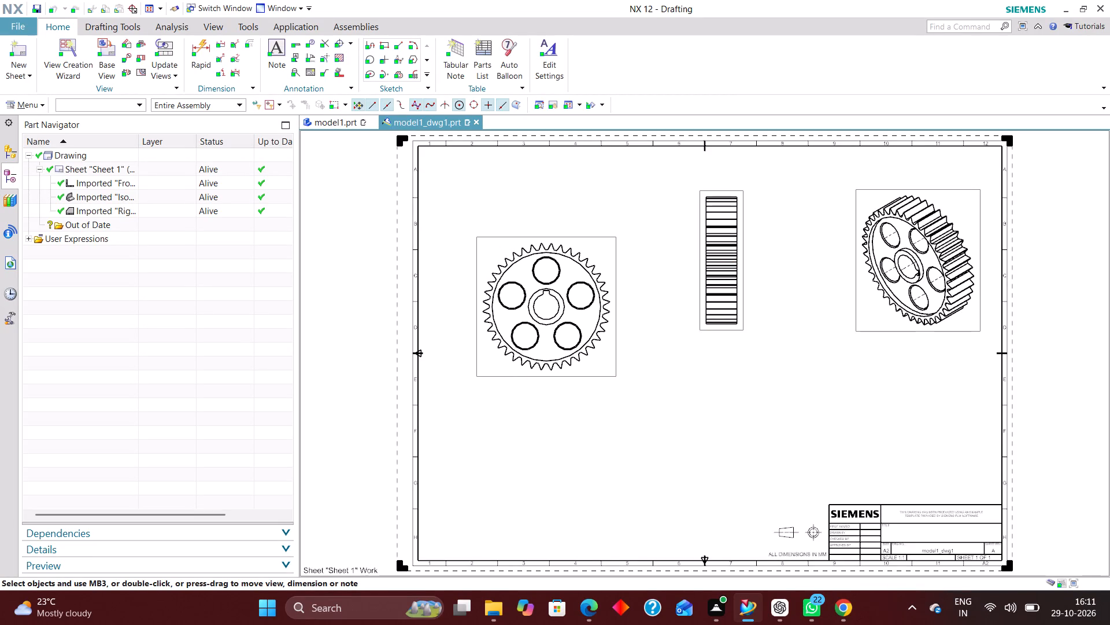
pyautogui.moveTo(582, 376); pyautogui.dragTo(596, 397)
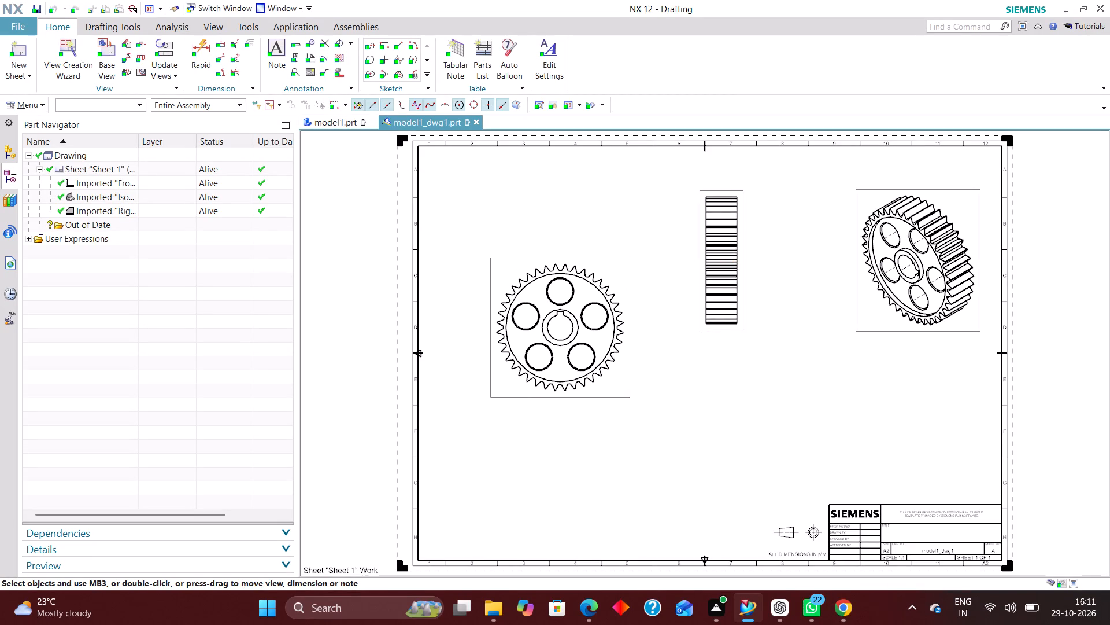
pyautogui.moveTo(596, 397); pyautogui.dragTo(597, 397)
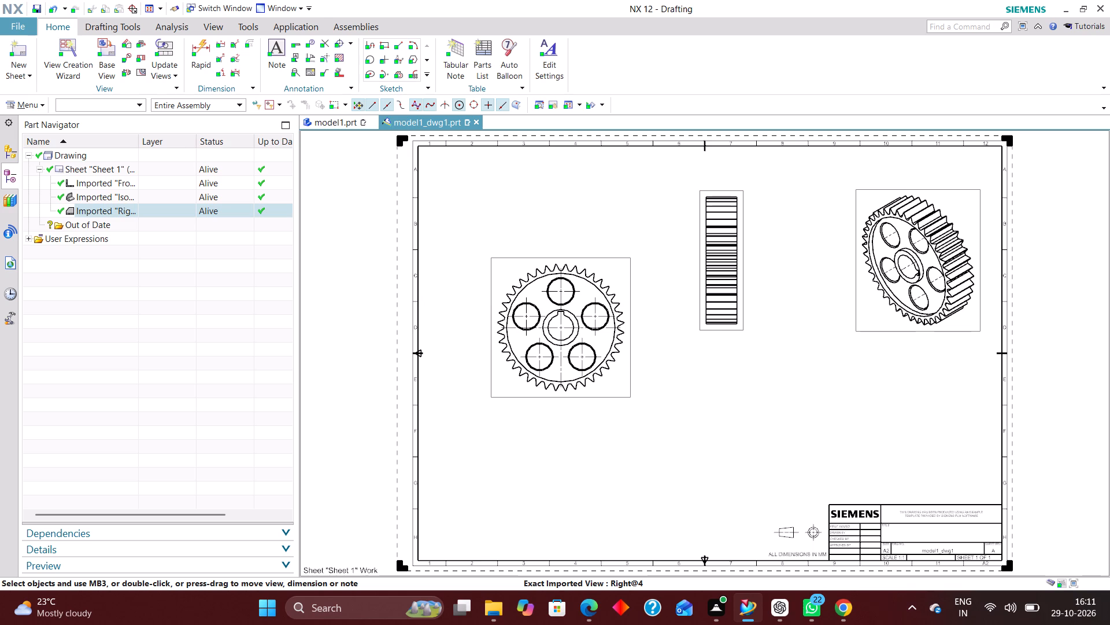
# Move the right view slightly down the sheet, keeping it between the front and isometric views.
pyautogui.moveTo(713, 334); pyautogui.dragTo(713, 350)
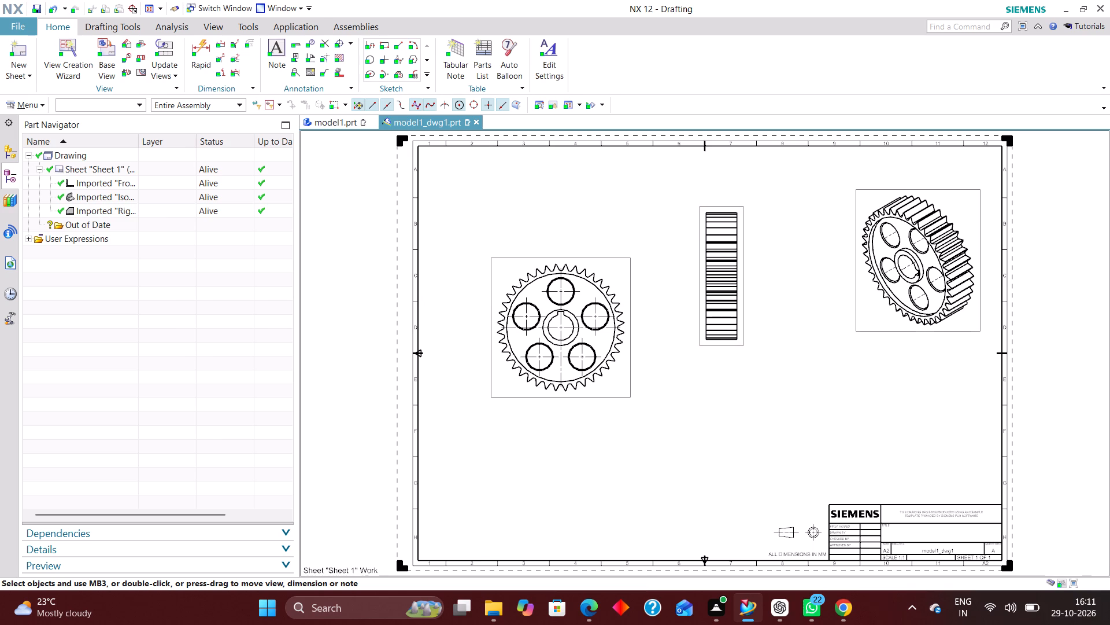
# Set the leader and dimension side 1 arrowhead type to Open Arrow in the drafting preferences.
pyautogui.click(39, 102)
pyautogui.click(56, 245)
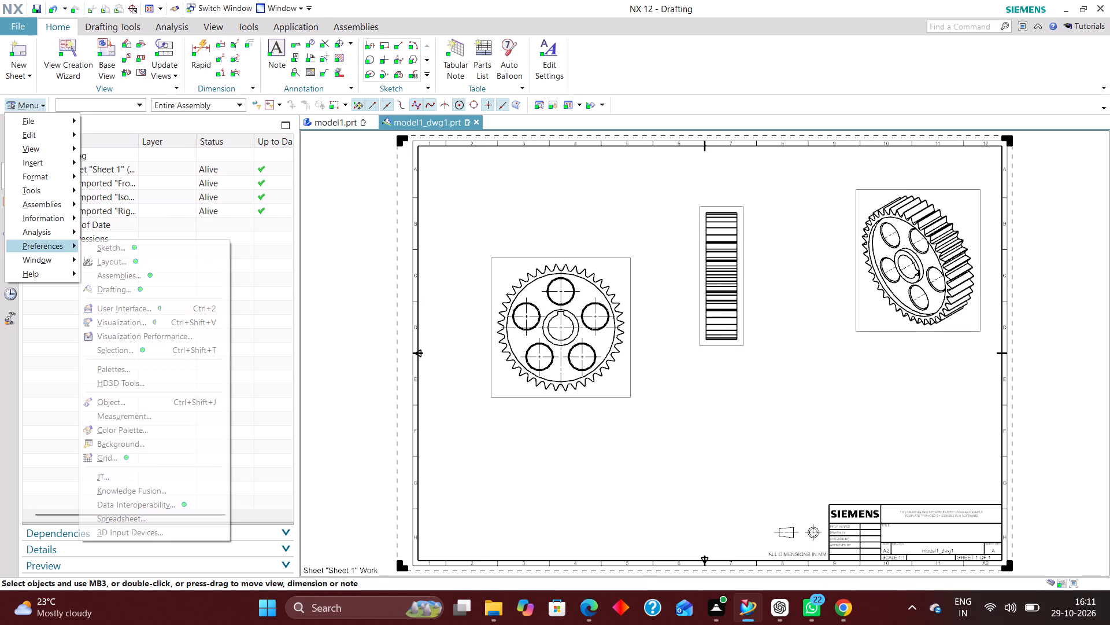
pyautogui.click(174, 288)
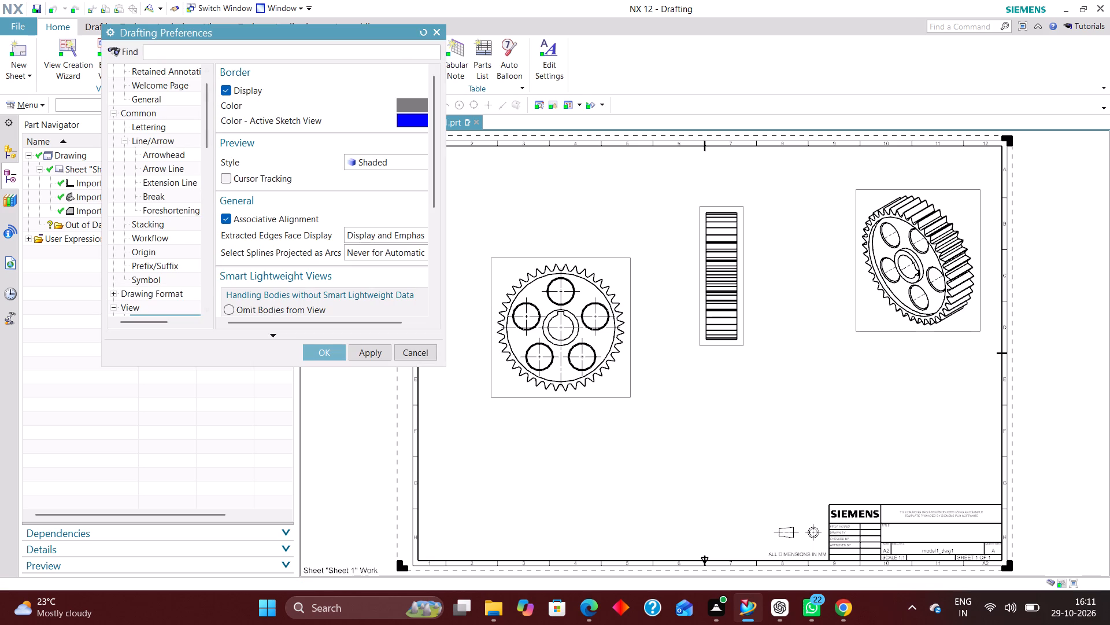
pyautogui.click(168, 165)
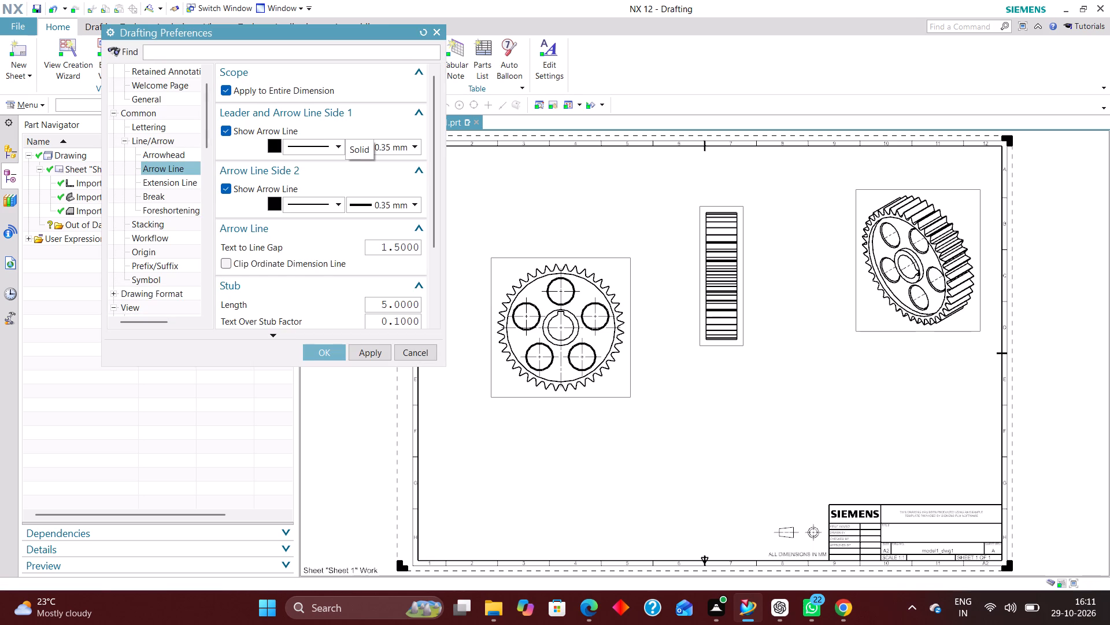
pyautogui.click(166, 151)
pyautogui.click(394, 195)
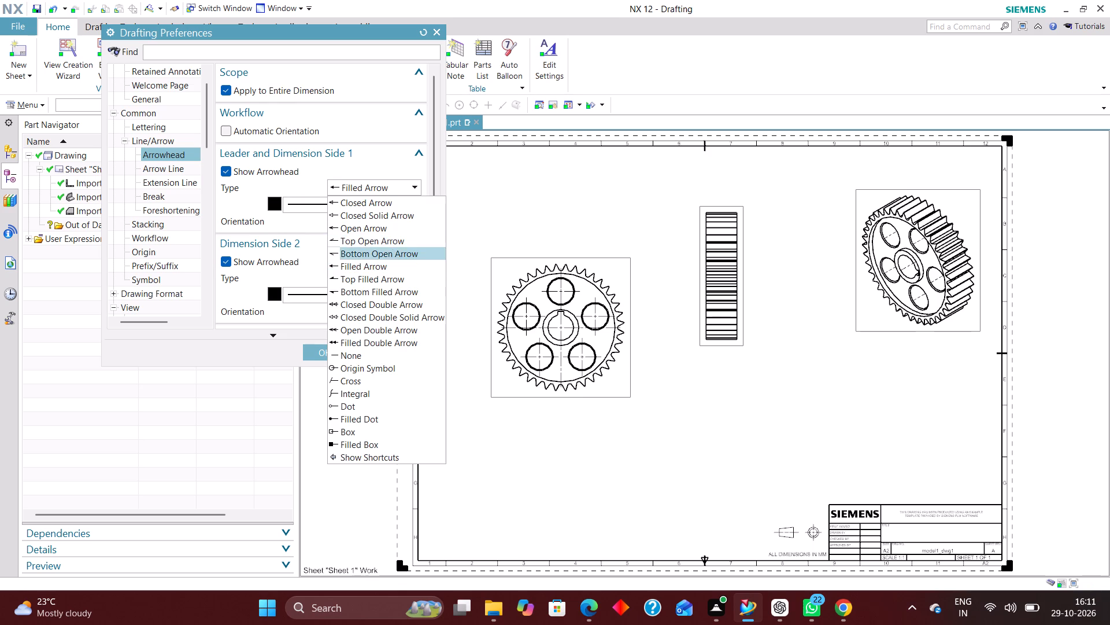
pyautogui.click(387, 230)
# Set the extension line gap to 2 for dimensions in the drafting preferences.
pyautogui.click(181, 181)
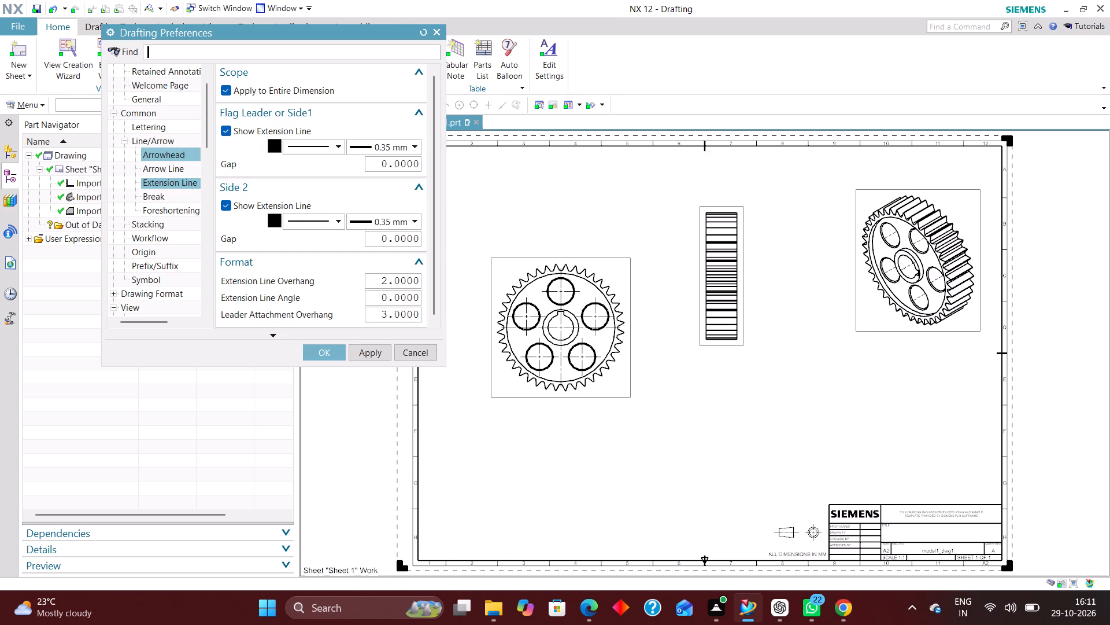
pyautogui.moveTo(371, 164); pyautogui.dragTo(520, 167)
pyautogui.press('2')
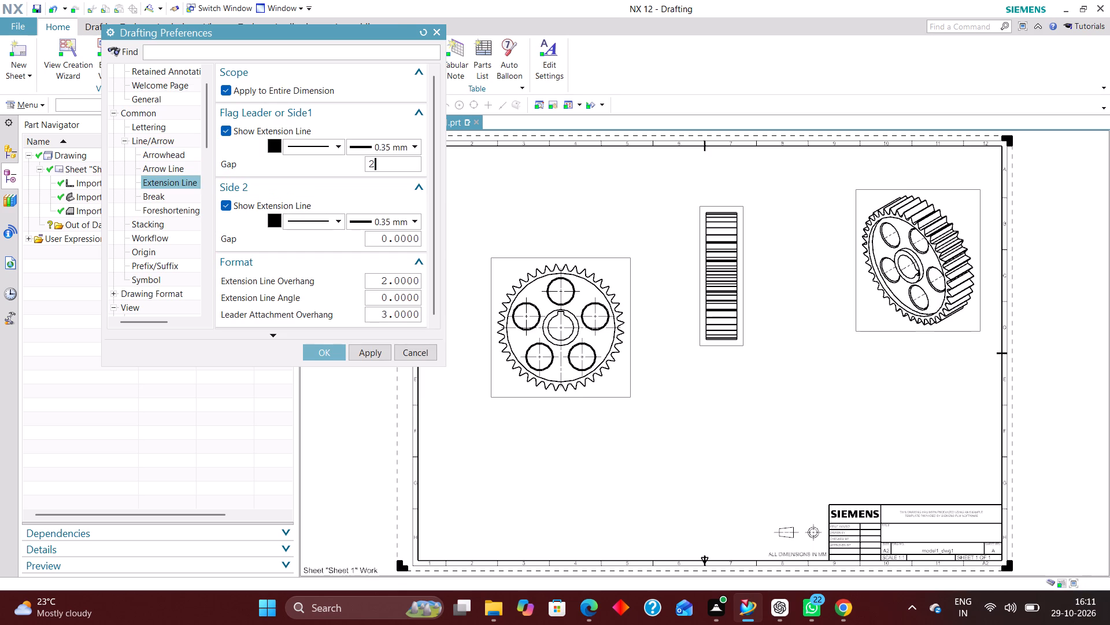
pyautogui.press('Return')
# Set the dimension text's decimal delimiter to Period and apply the drafting preferences.
pyautogui.scroll(-2, 163, 231)
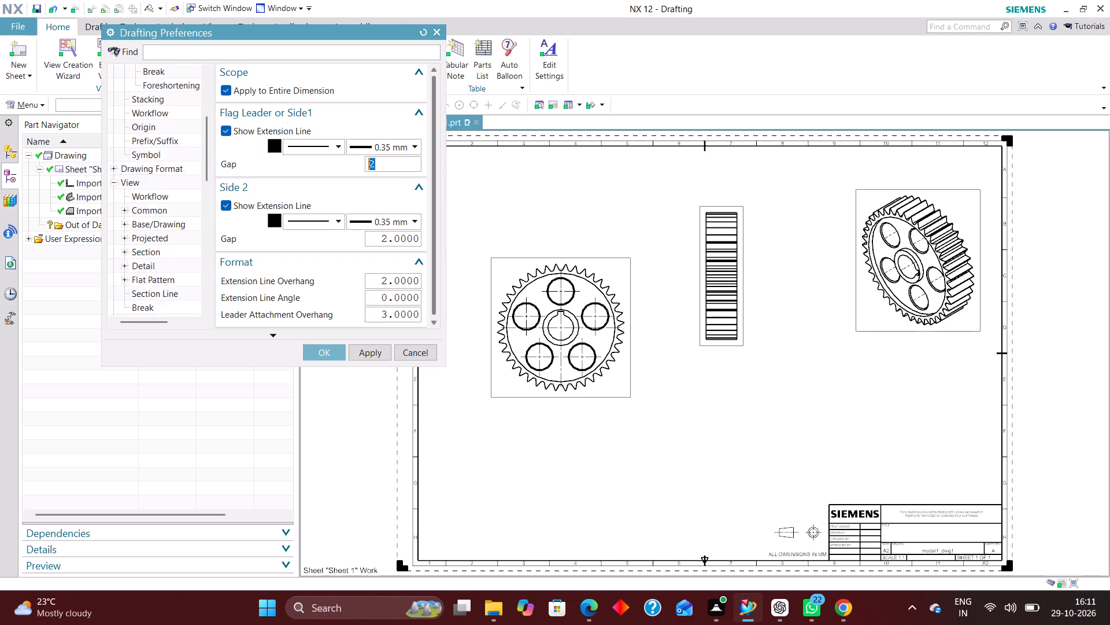
pyautogui.scroll(-9, 168, 238)
pyautogui.click(176, 163)
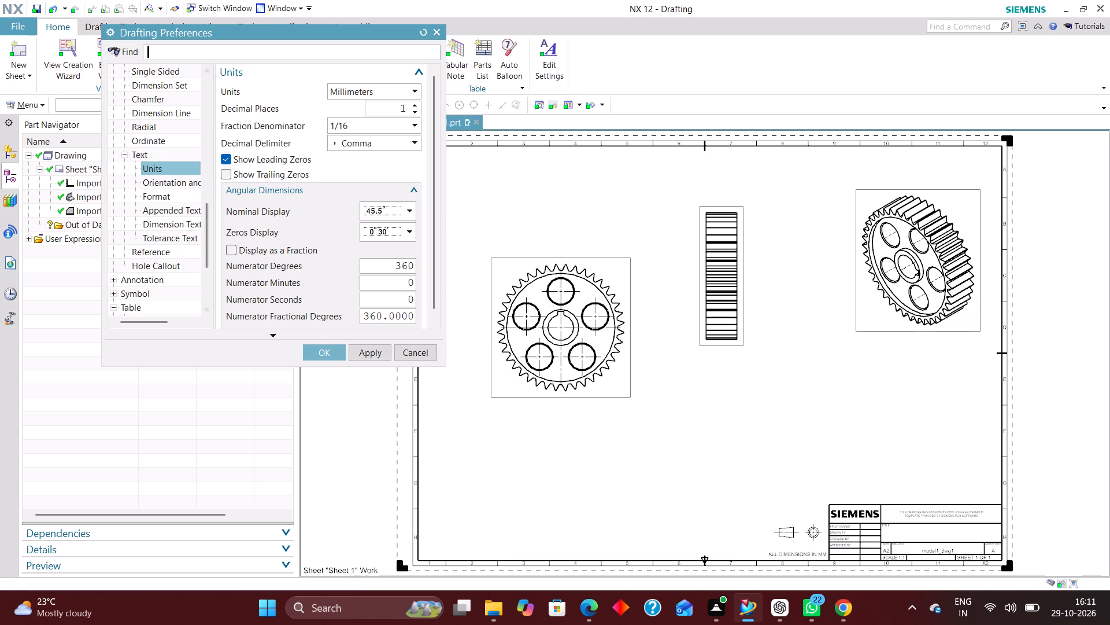
pyautogui.click(386, 144)
pyautogui.click(382, 157)
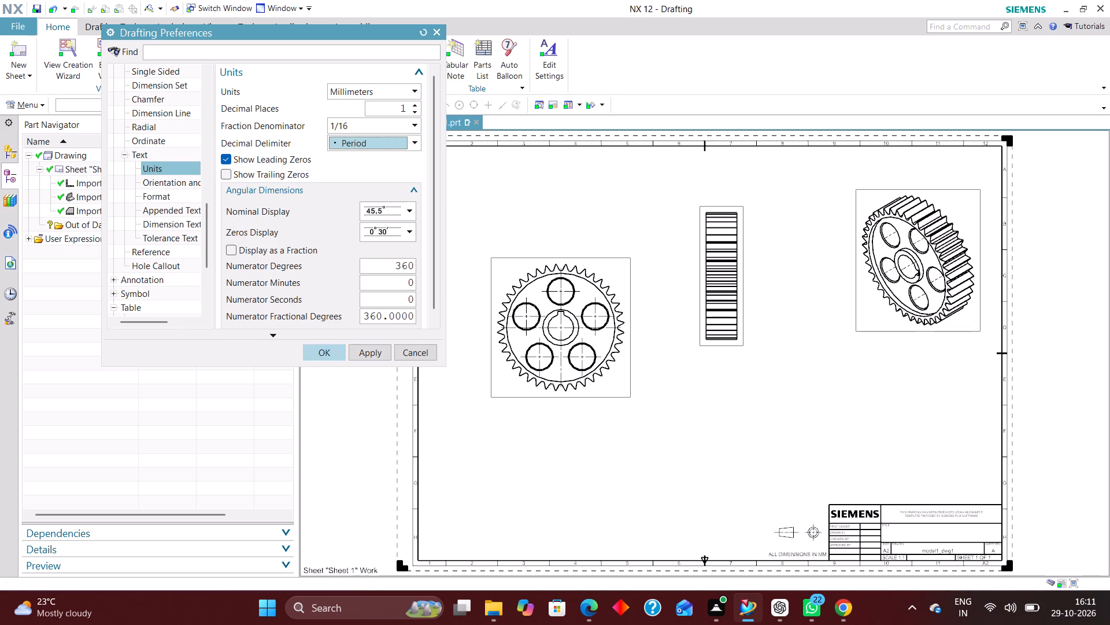
pyautogui.click(340, 345)
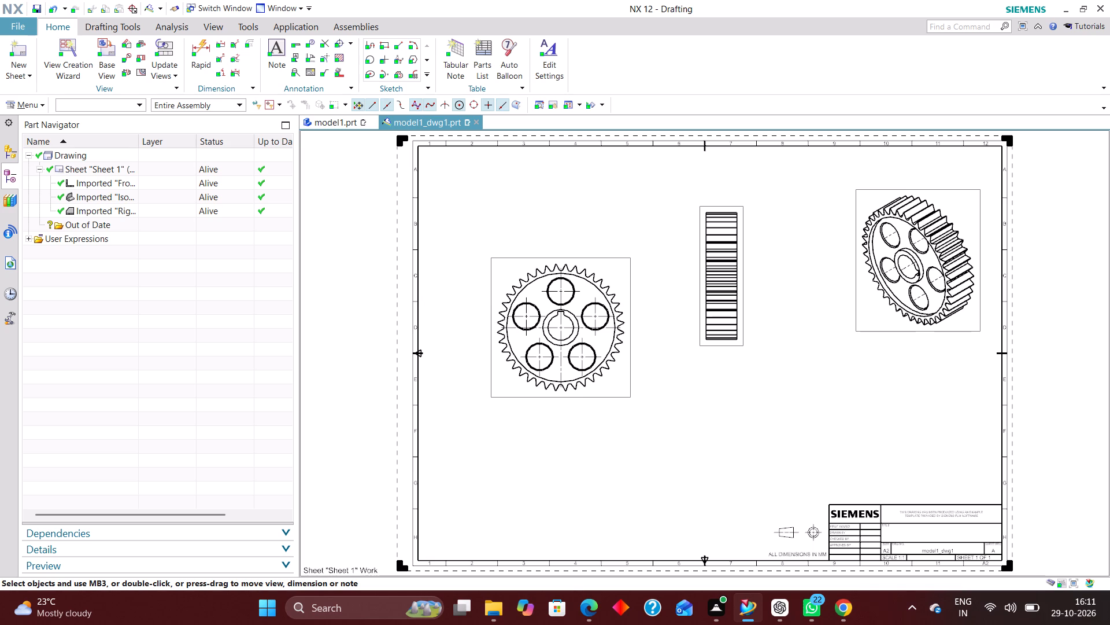
# Dimension the gear's overall height in the right view with Rapid Dimension, placing it between that view and the isometric view.
pyautogui.click(201, 43)
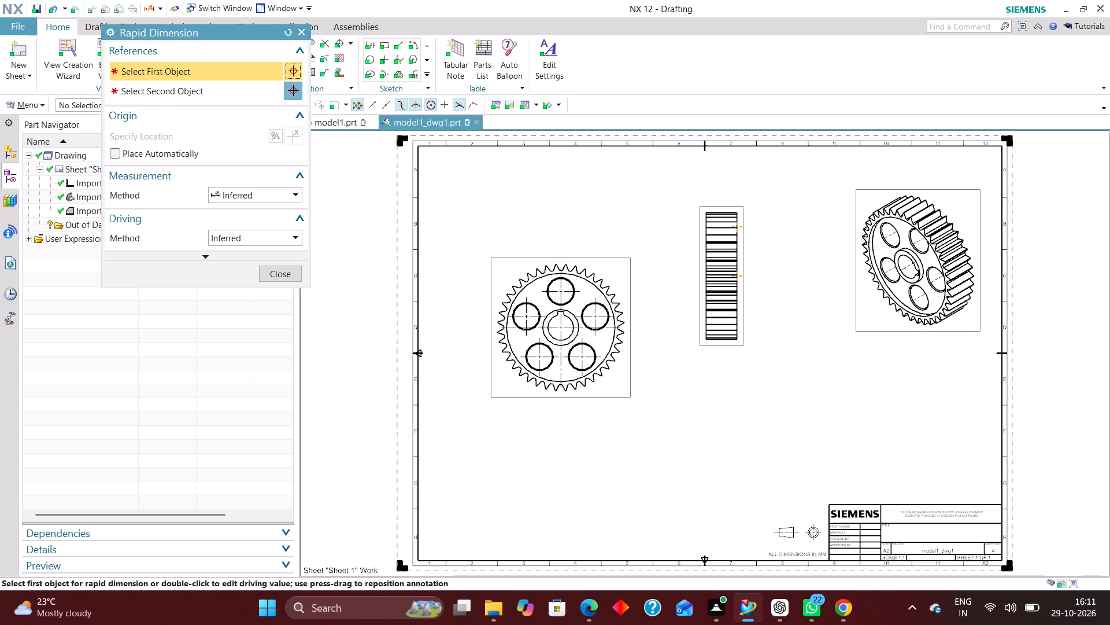
pyautogui.scroll(5, 734, 214)
pyautogui.click(742, 207)
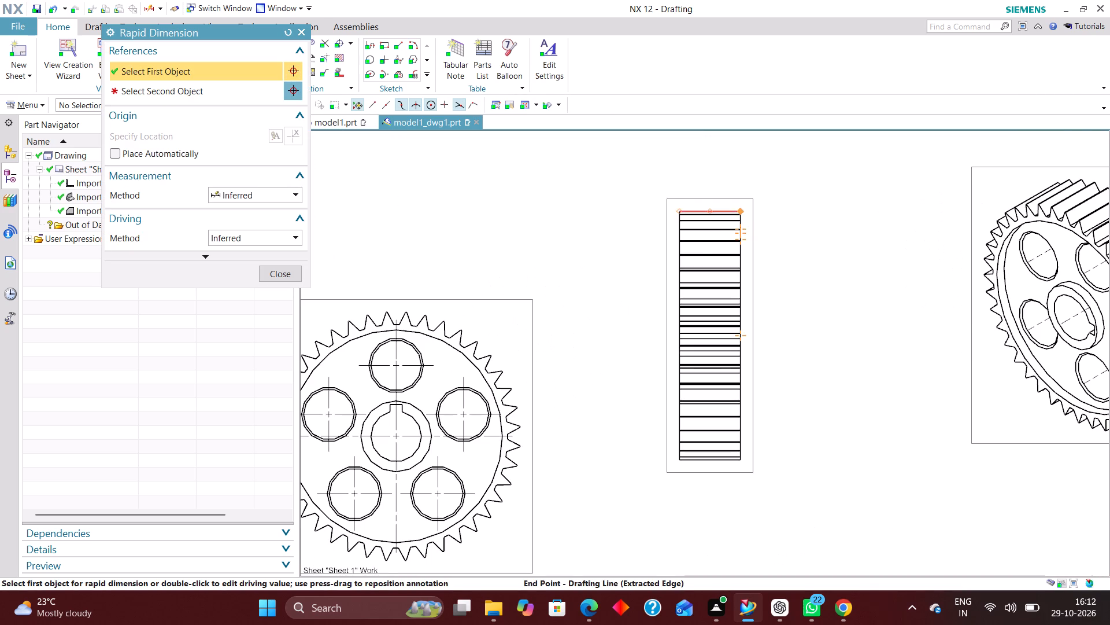
pyautogui.click(743, 459)
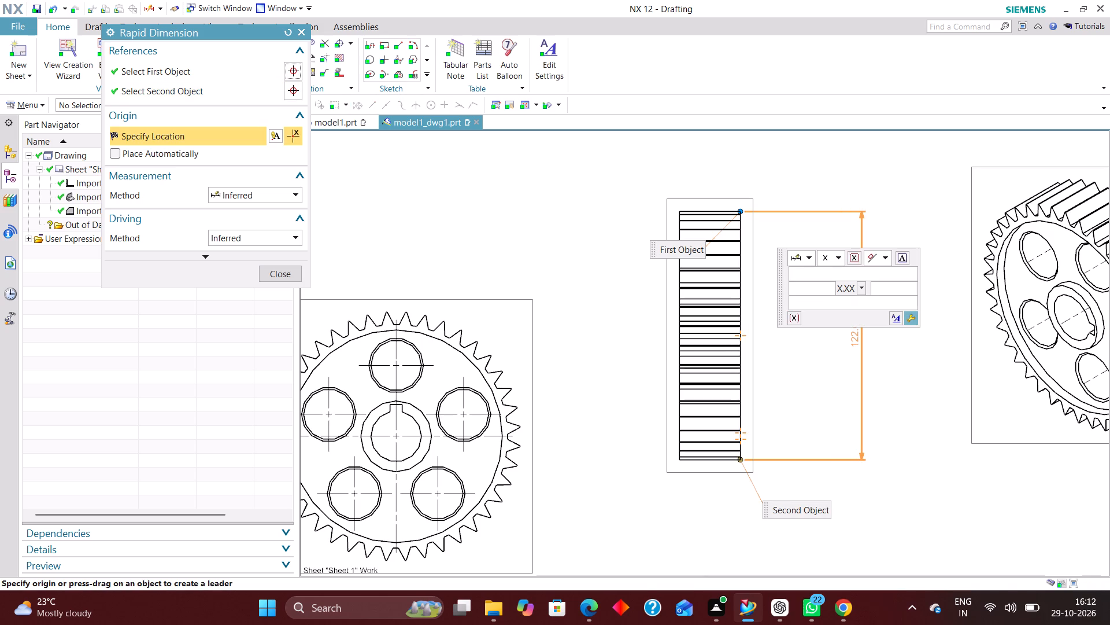
pyautogui.click(854, 345)
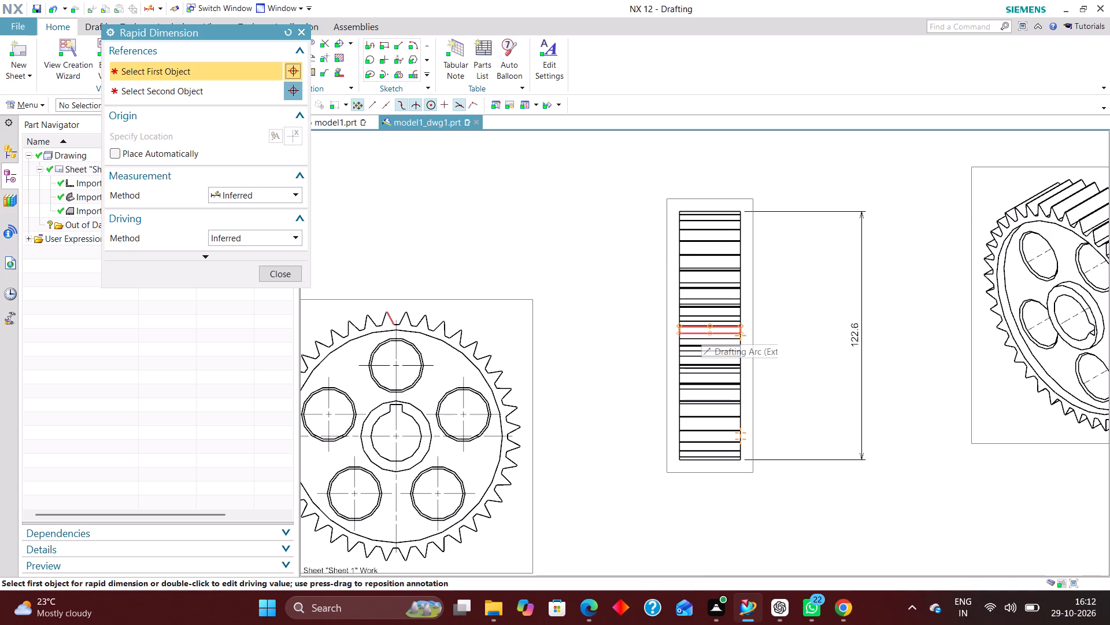
pyautogui.click(276, 273)
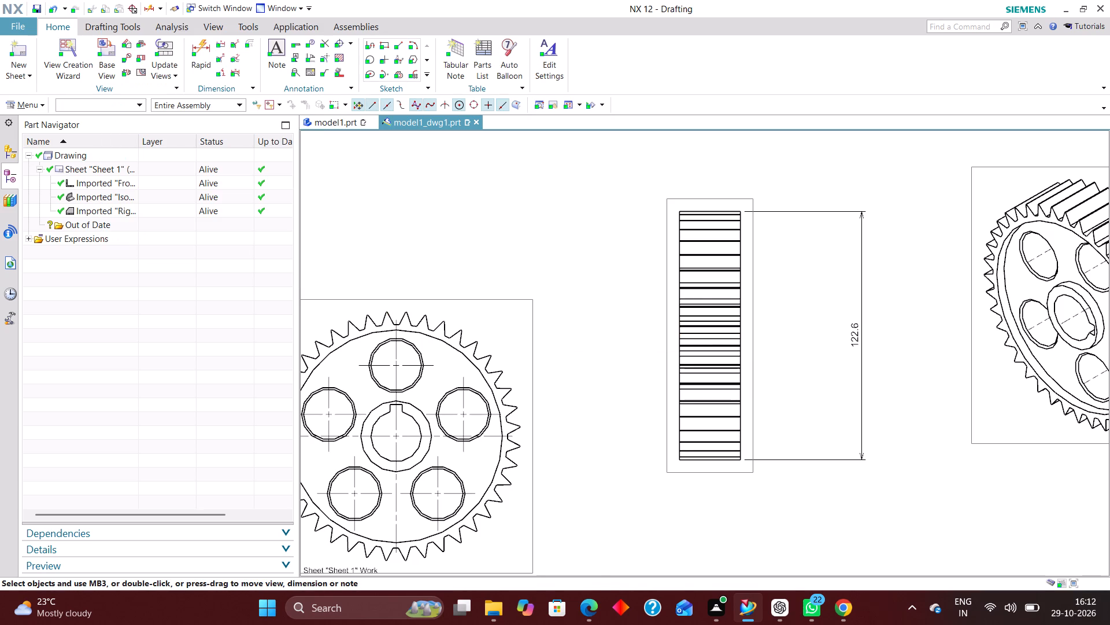
# Show the right view's hidden lines with a dashed line style through the view settings.
pyautogui.rightClick(663, 460)
pyautogui.click(707, 204)
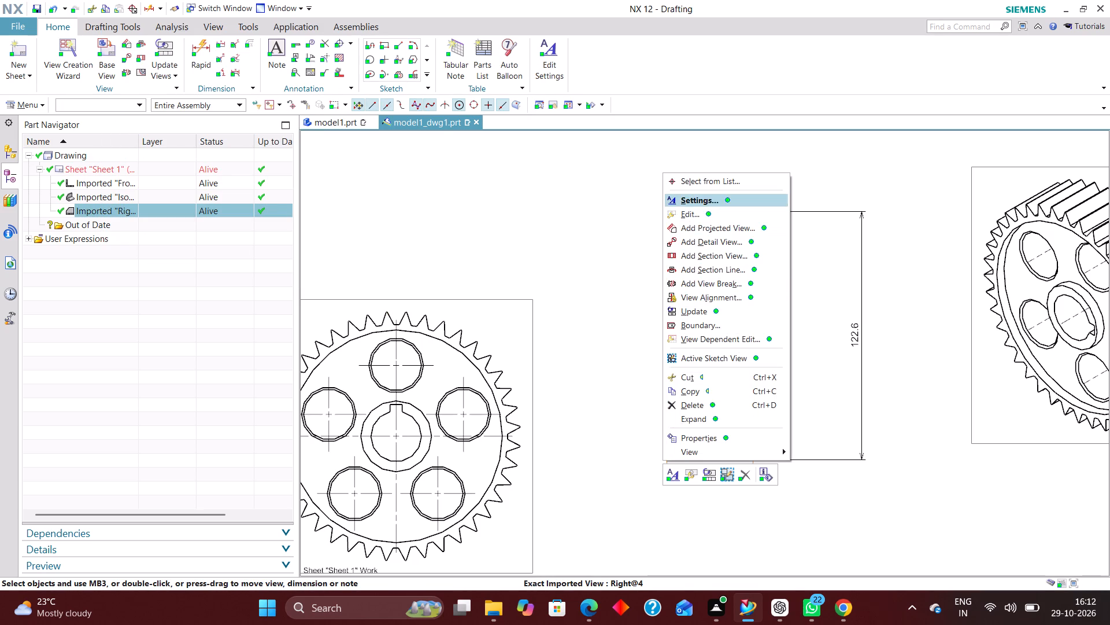
pyautogui.scroll(3, 168, 133)
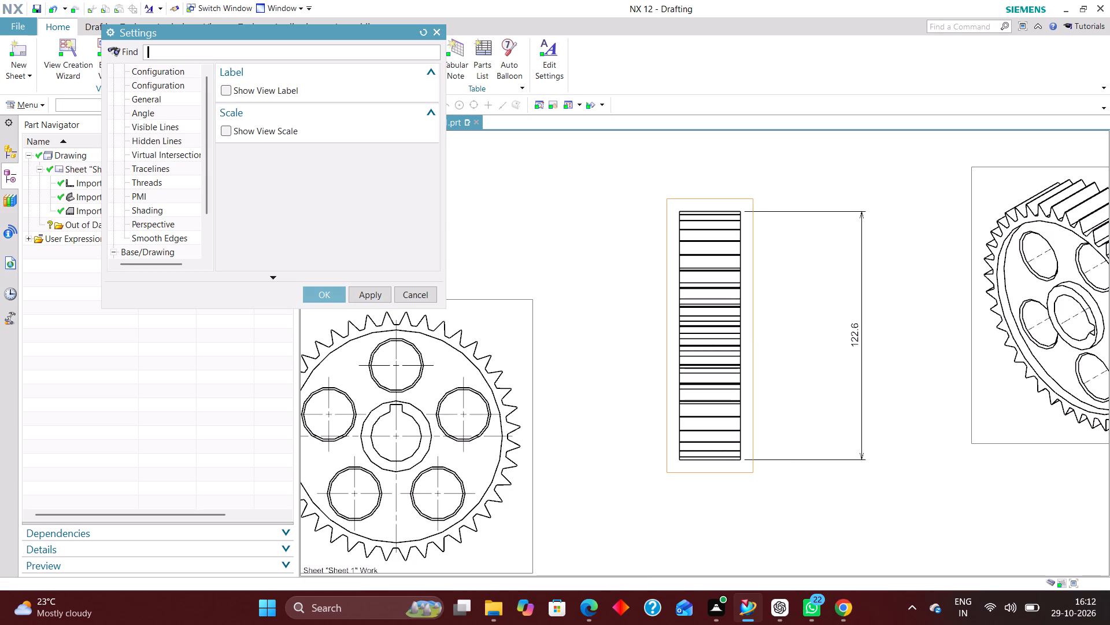
pyautogui.click(172, 140)
pyautogui.click(317, 106)
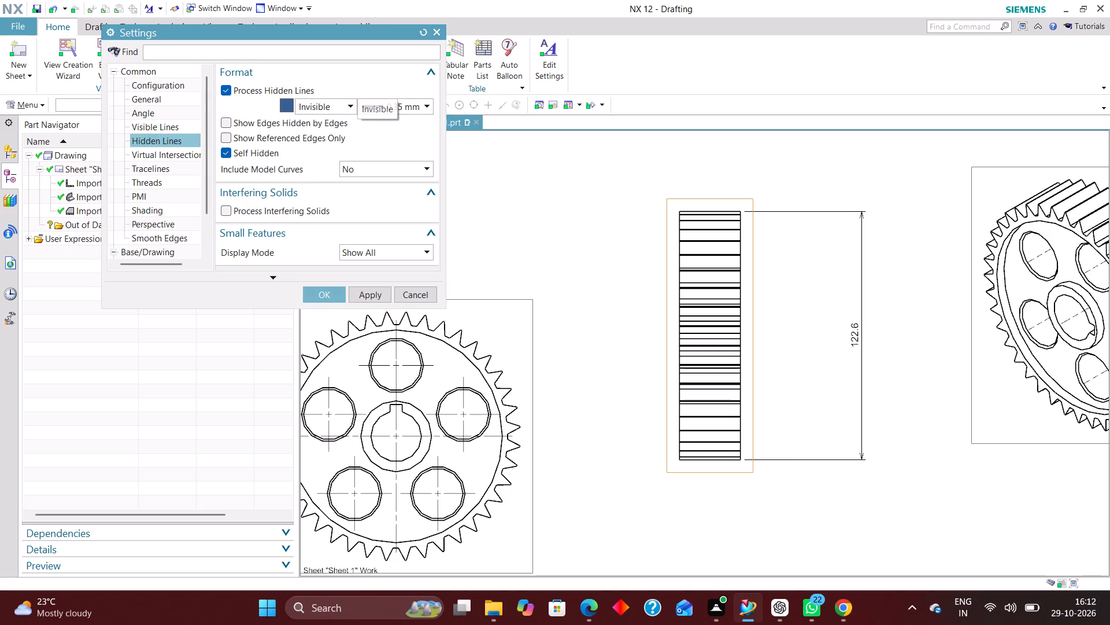
pyautogui.click(328, 148)
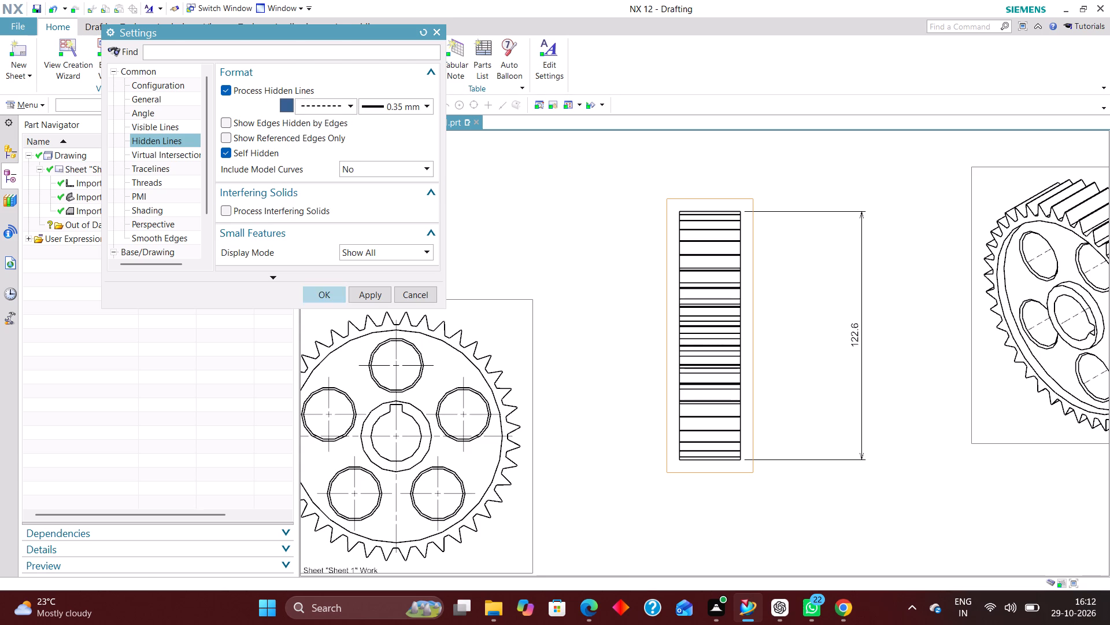
pyautogui.click(326, 289)
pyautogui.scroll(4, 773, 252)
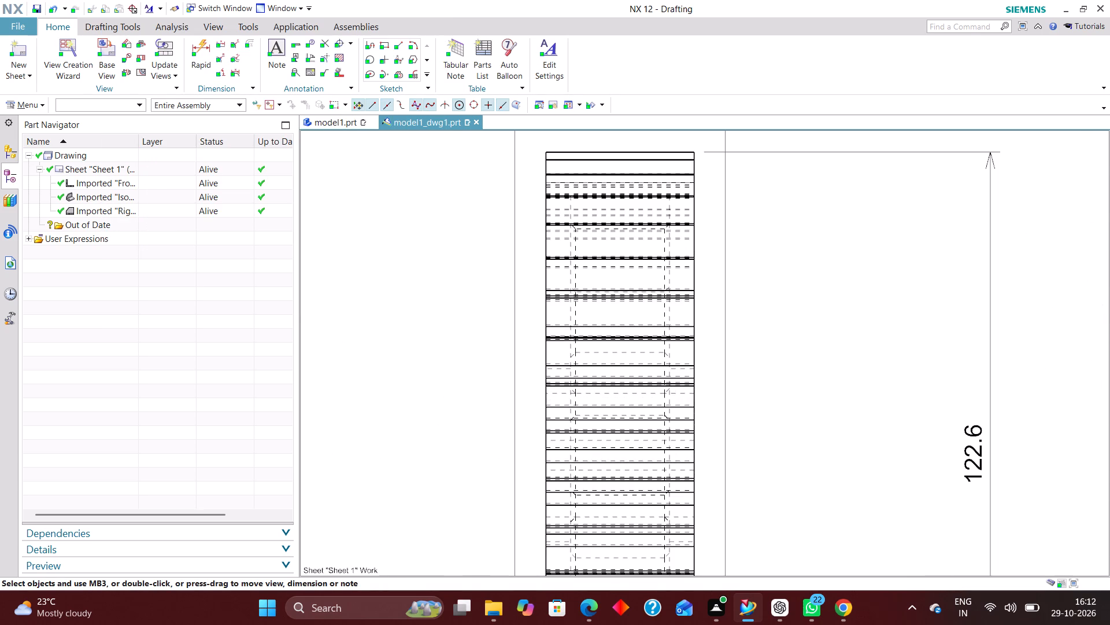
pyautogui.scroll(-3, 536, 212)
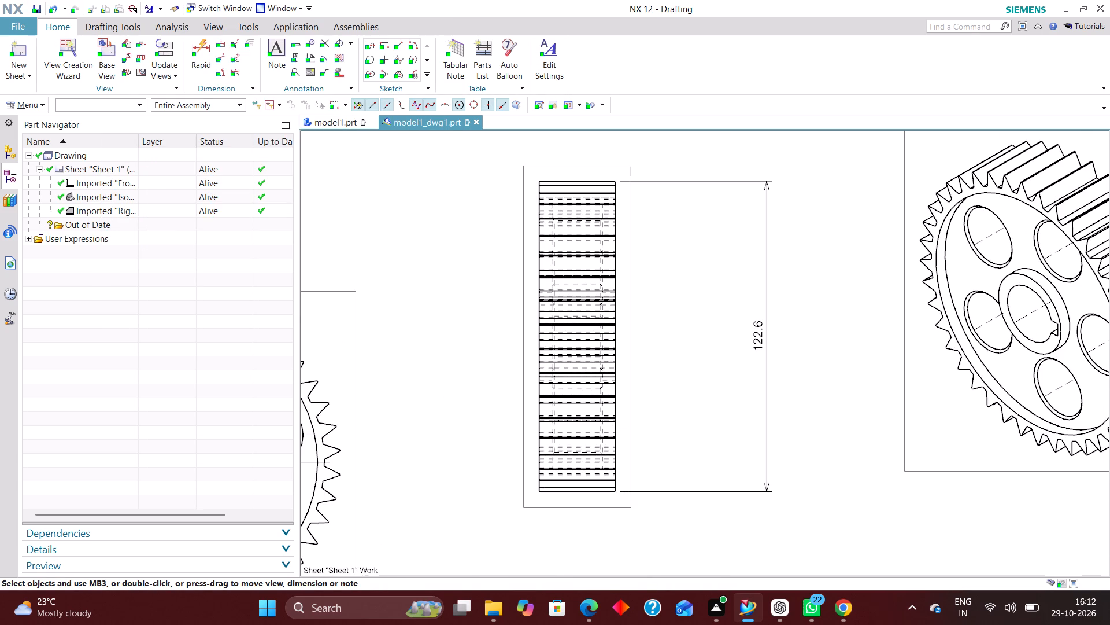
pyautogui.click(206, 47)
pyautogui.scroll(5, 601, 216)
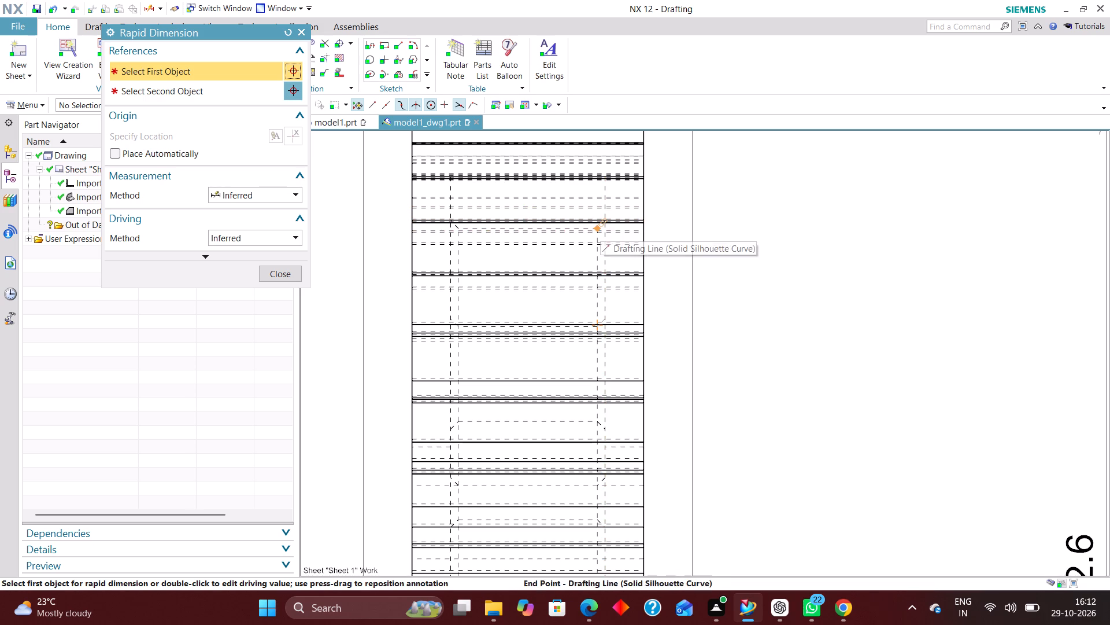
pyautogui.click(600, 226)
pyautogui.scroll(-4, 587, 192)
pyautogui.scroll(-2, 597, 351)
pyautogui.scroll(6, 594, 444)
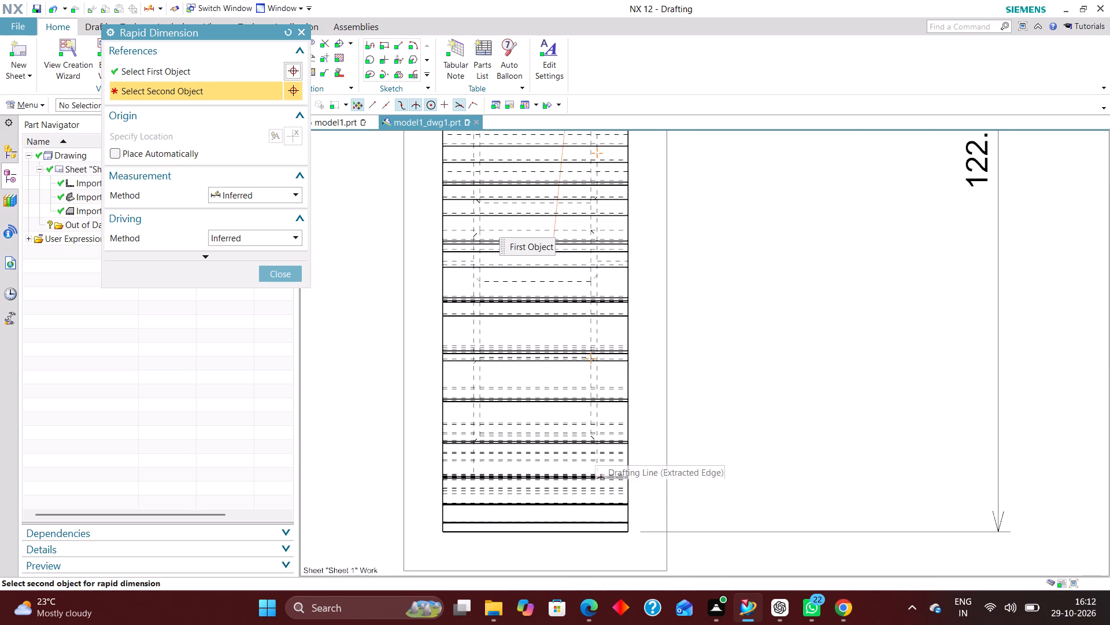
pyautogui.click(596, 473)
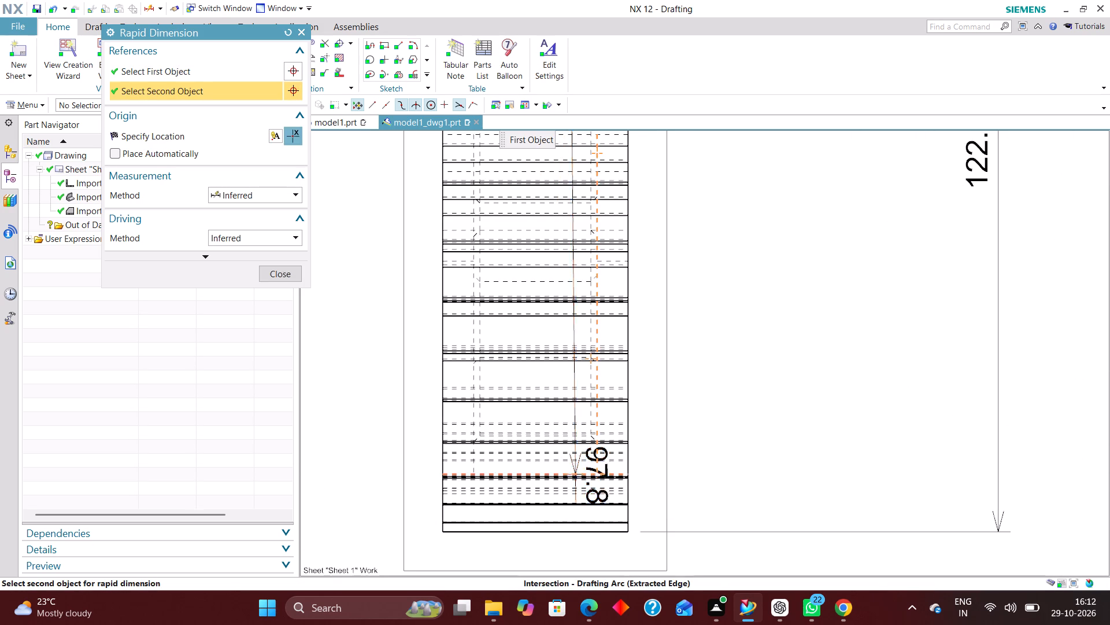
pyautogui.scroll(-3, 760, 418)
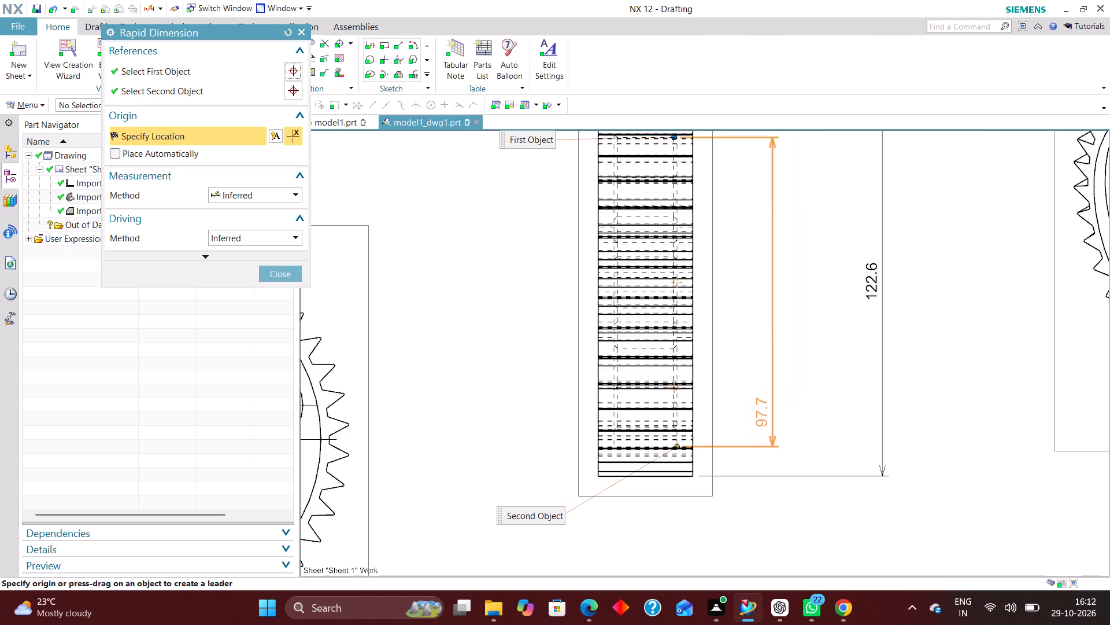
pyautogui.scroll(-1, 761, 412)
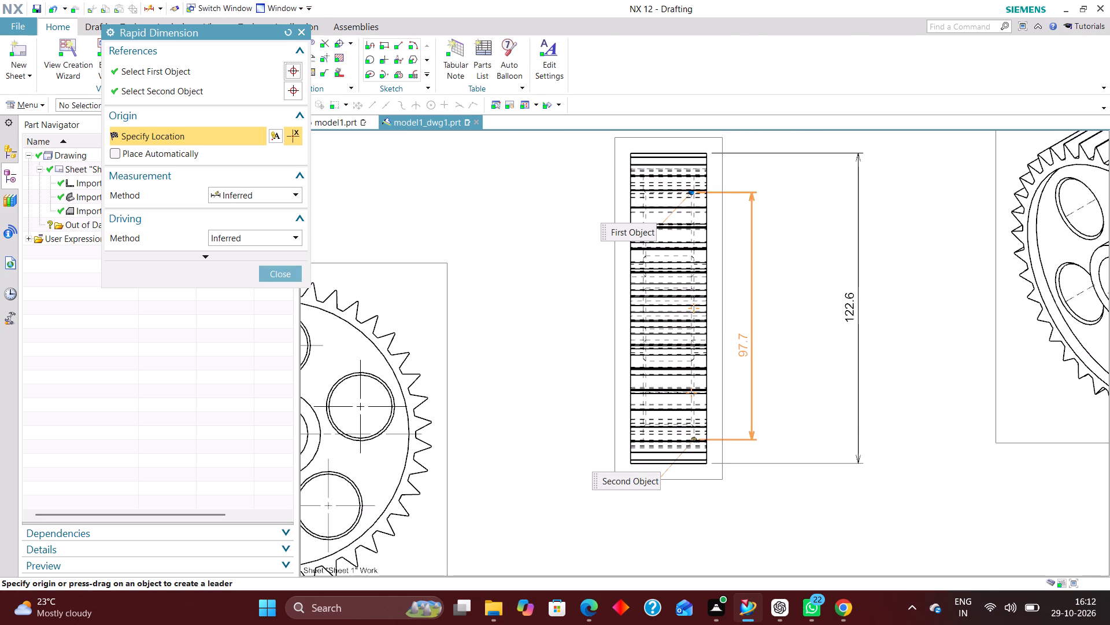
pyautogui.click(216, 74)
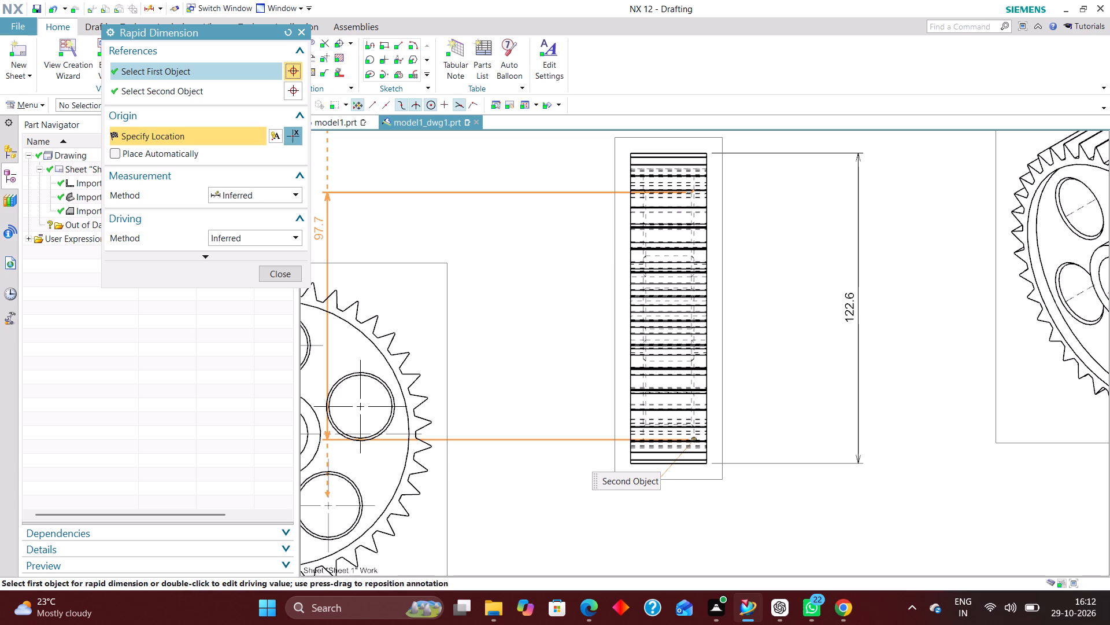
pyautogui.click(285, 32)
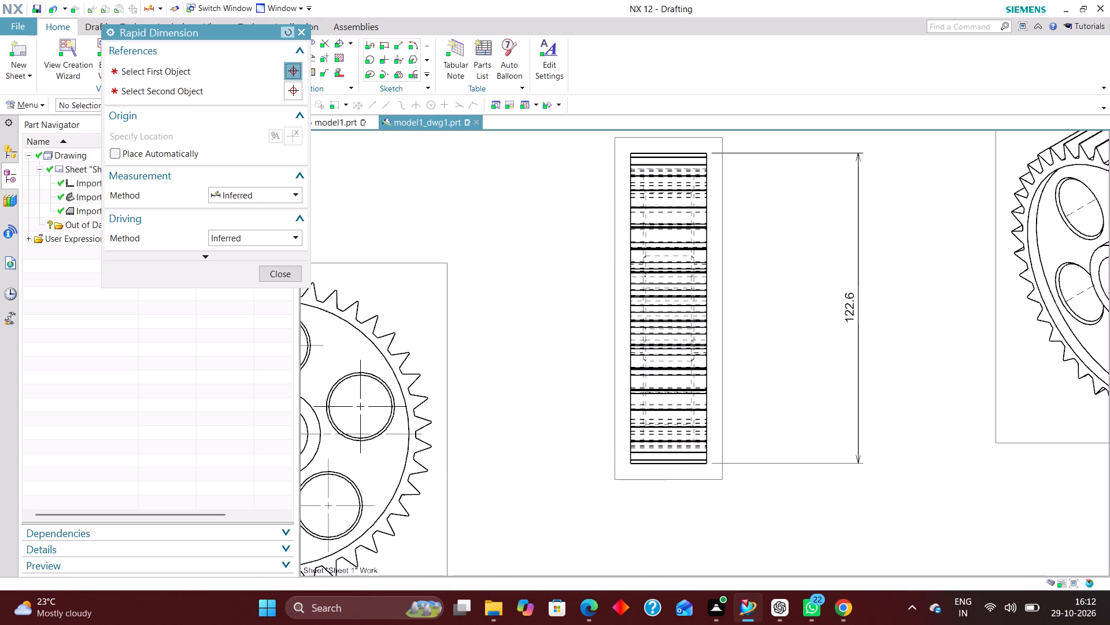
# Dimension the vertical distance between the upper and lower ends of the hidden recess line in the right view, placing it inside the overall height dimension.
pyautogui.scroll(4, 699, 174)
pyautogui.click(689, 175)
pyautogui.scroll(-3, 663, 197)
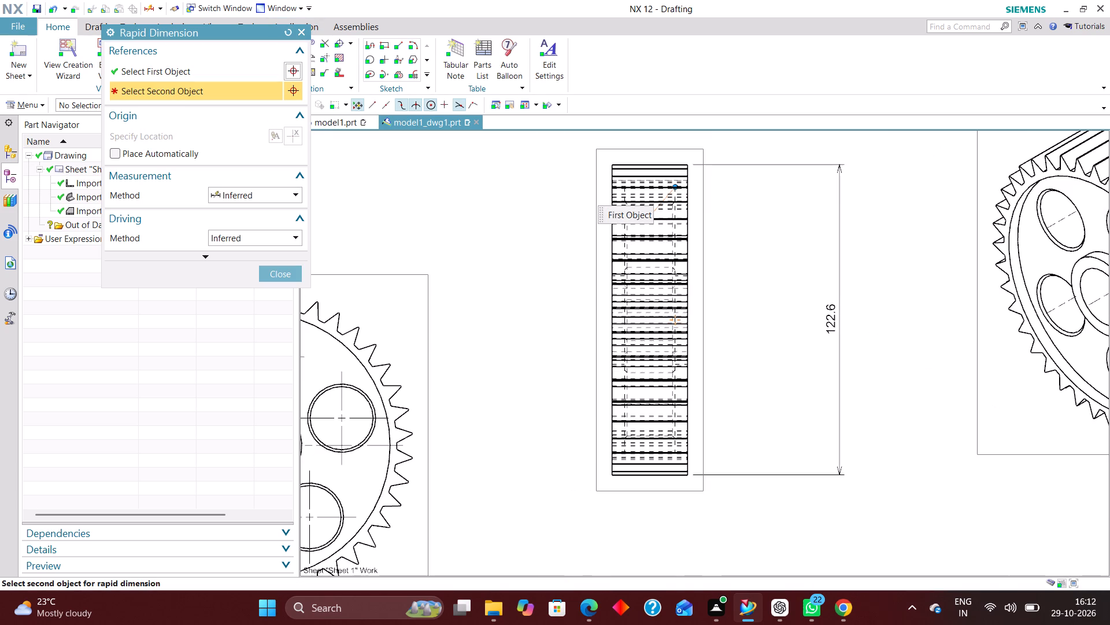
pyautogui.scroll(5, 684, 461)
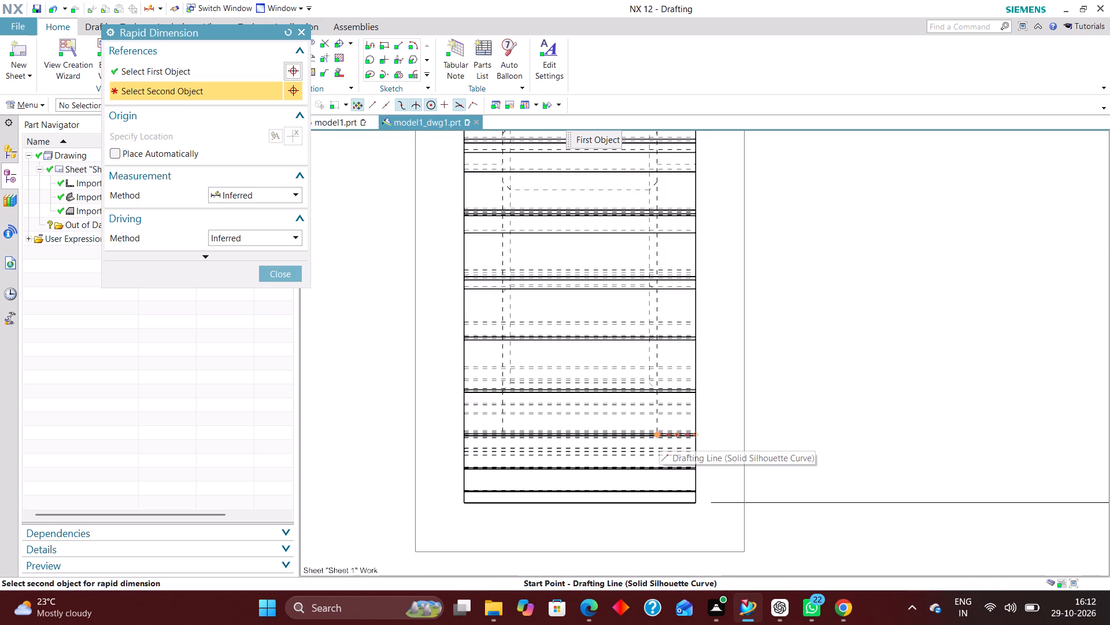
pyautogui.click(656, 433)
pyautogui.scroll(-4, 701, 413)
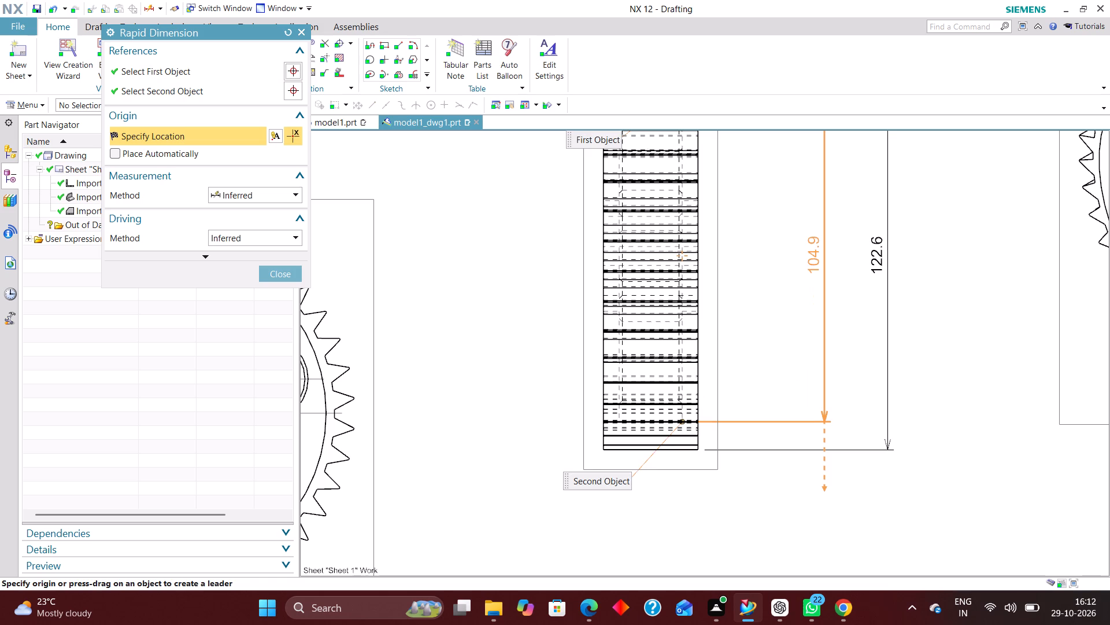
pyautogui.click(805, 260)
pyautogui.scroll(-3, 435, 380)
pyautogui.scroll(-3, 550, 351)
pyautogui.scroll(3, 580, 319)
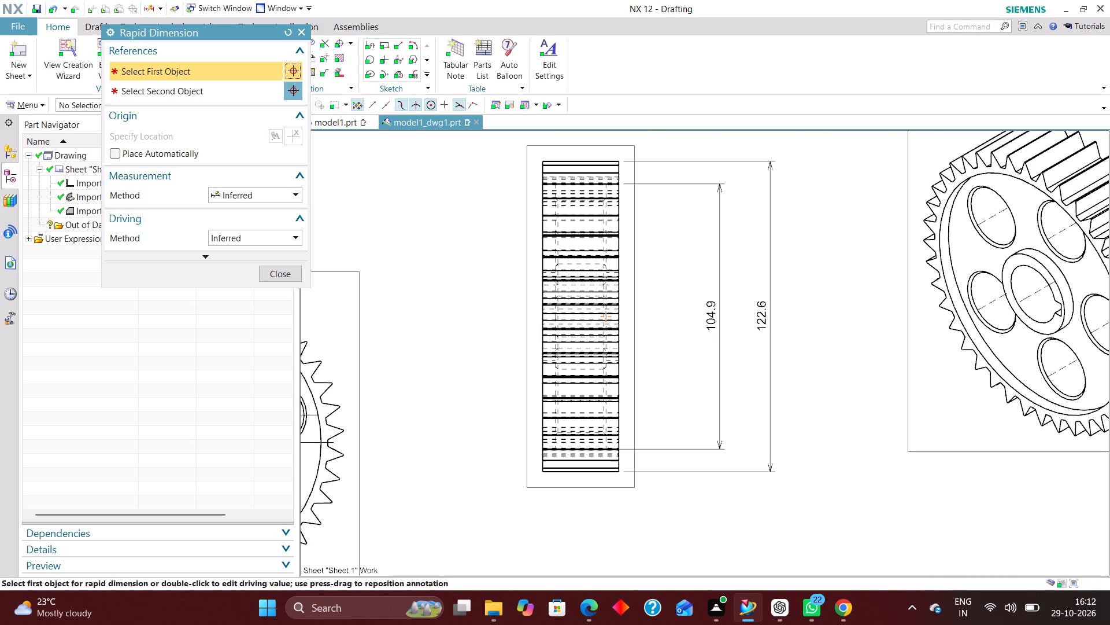
pyautogui.click(281, 270)
# Set the right view's hidden recess height dimension to zero decimal places.
pyautogui.doubleClick(819, 253)
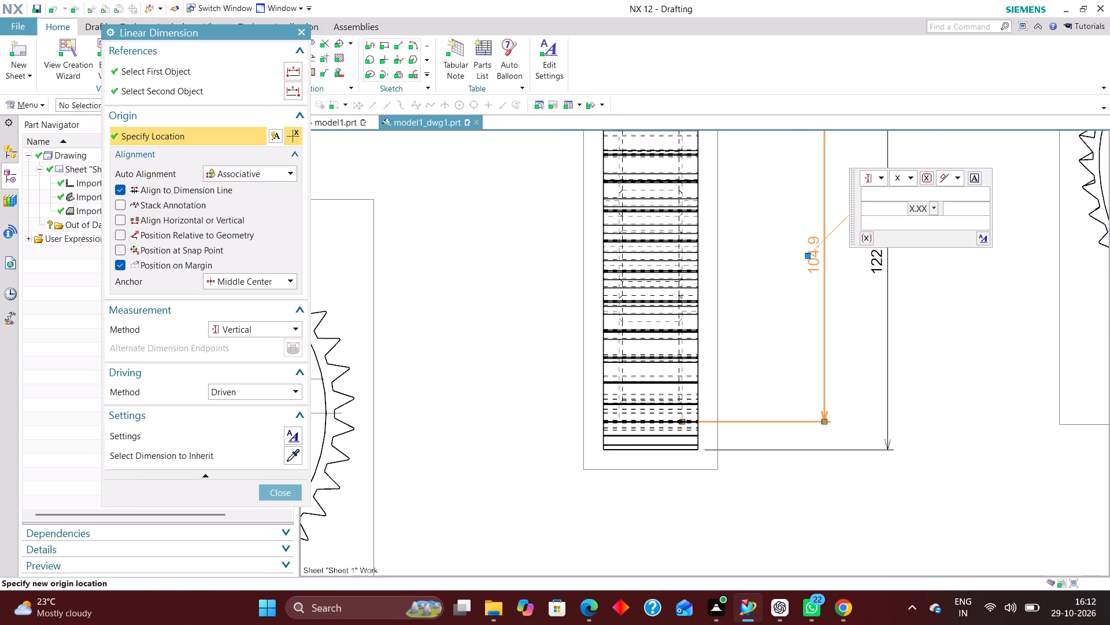
pyautogui.click(934, 207)
pyautogui.click(943, 223)
pyautogui.click(282, 490)
# Set the right view's overall gear height dimension to zero decimal places.
pyautogui.scroll(-3, 488, 373)
pyautogui.scroll(2, 682, 296)
pyautogui.doubleClick(698, 315)
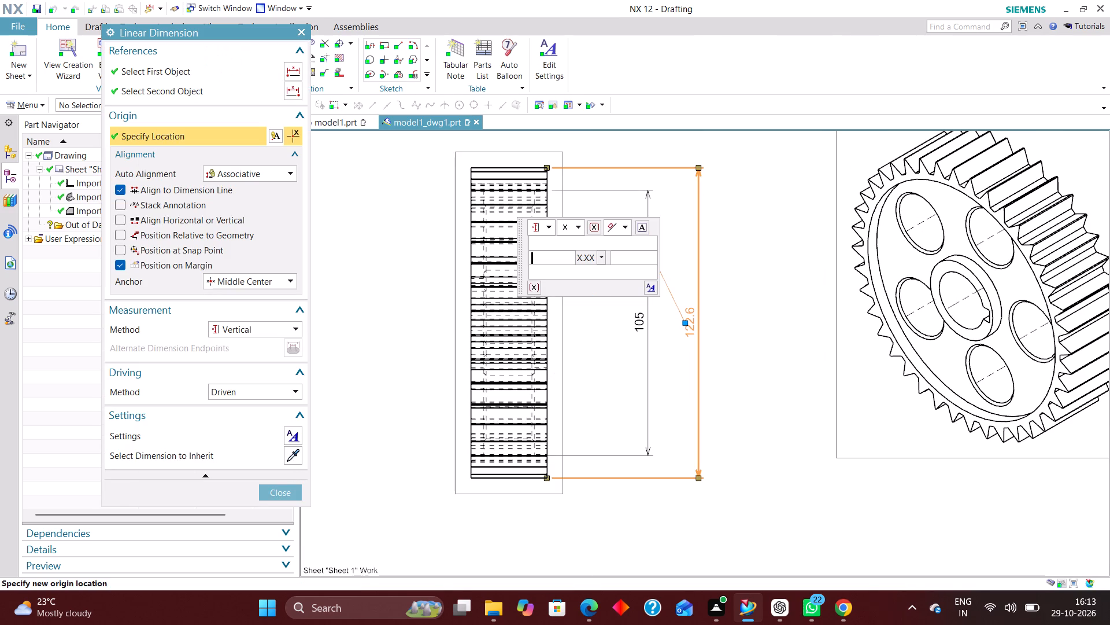
pyautogui.click(608, 258)
pyautogui.click(597, 258)
pyautogui.click(610, 271)
pyautogui.click(292, 492)
# Dimension the gear's face width between the top edge's endpoints in the right view with Rapid Dimension, placing it above the view.
pyautogui.scroll(-1, 658, 378)
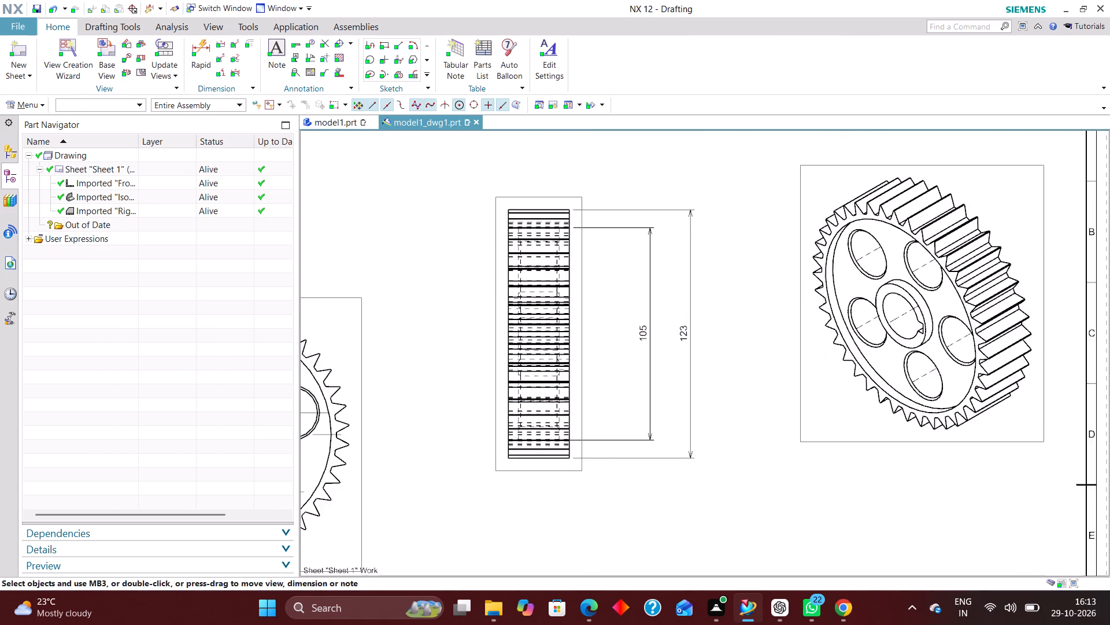
pyautogui.scroll(-3, 659, 378)
pyautogui.scroll(3, 497, 428)
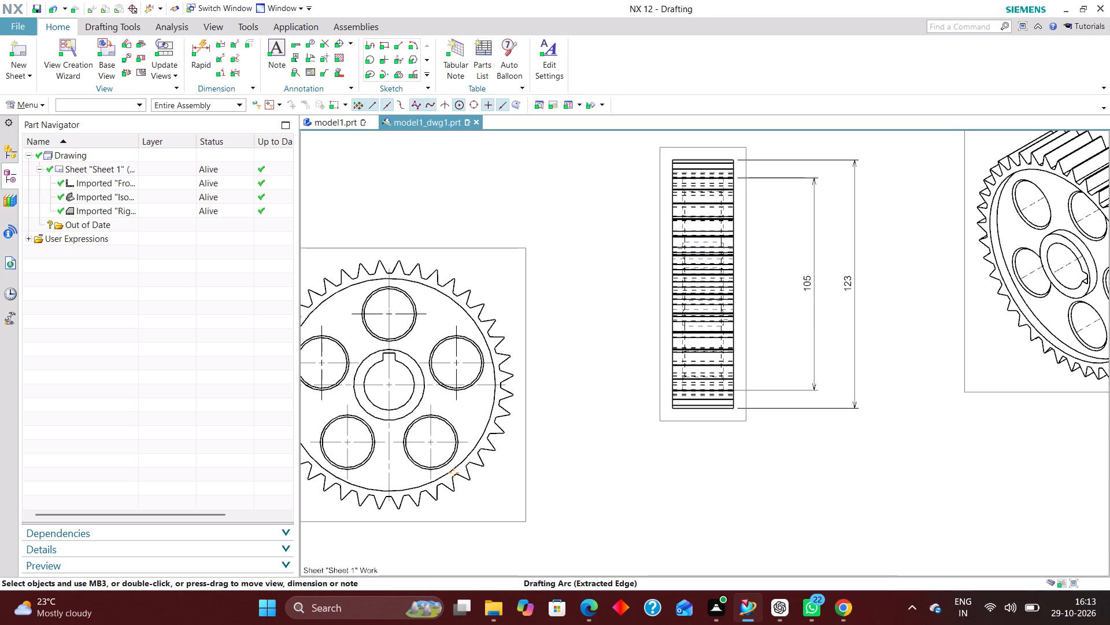
pyautogui.scroll(-2, 681, 427)
pyautogui.scroll(4, 731, 282)
pyautogui.click(208, 41)
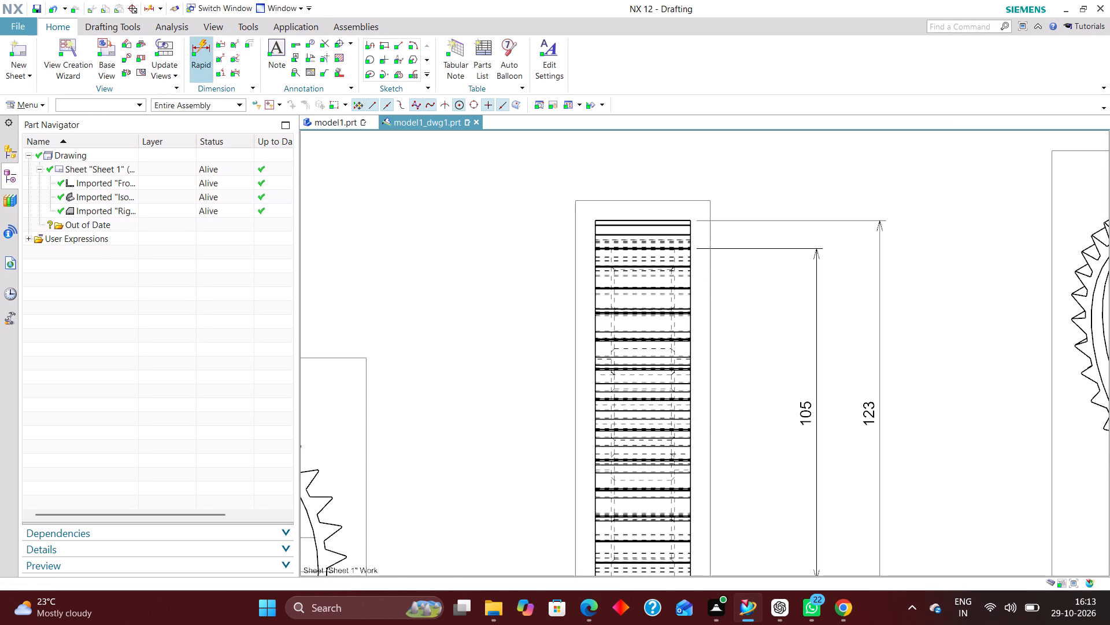
pyautogui.scroll(4, 624, 223)
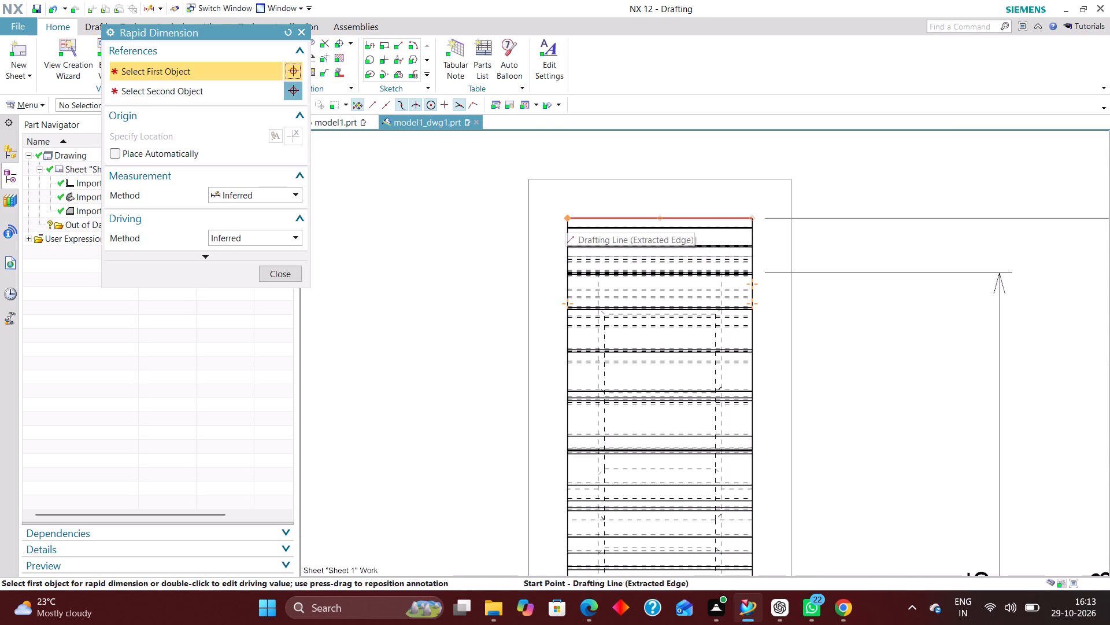
pyautogui.click(565, 218)
pyautogui.click(754, 216)
pyautogui.scroll(-3, 718, 319)
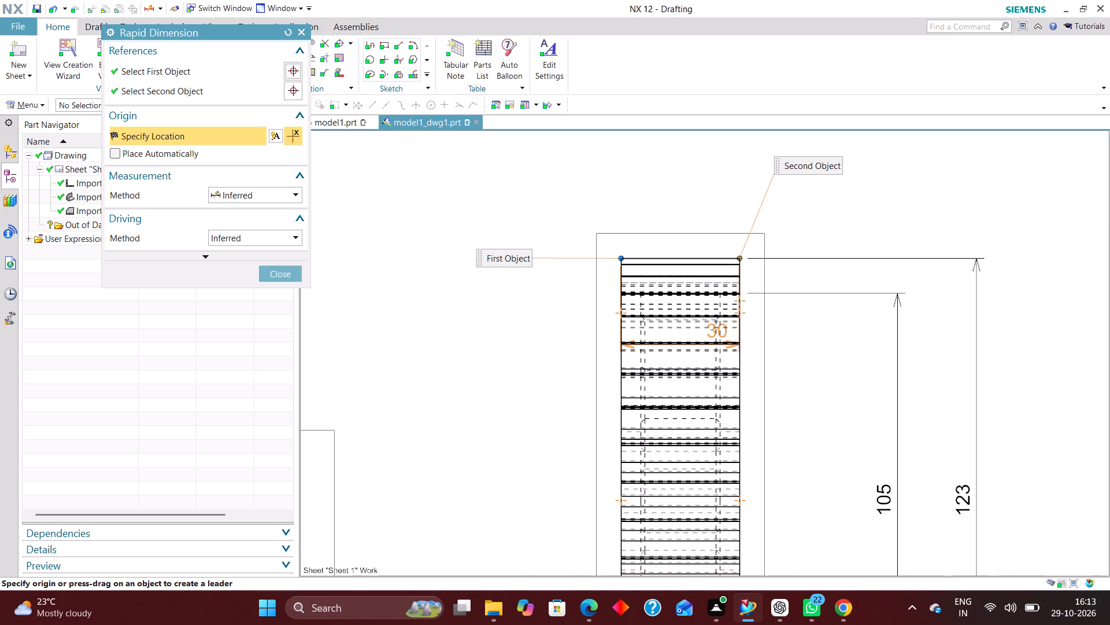
pyautogui.click(684, 160)
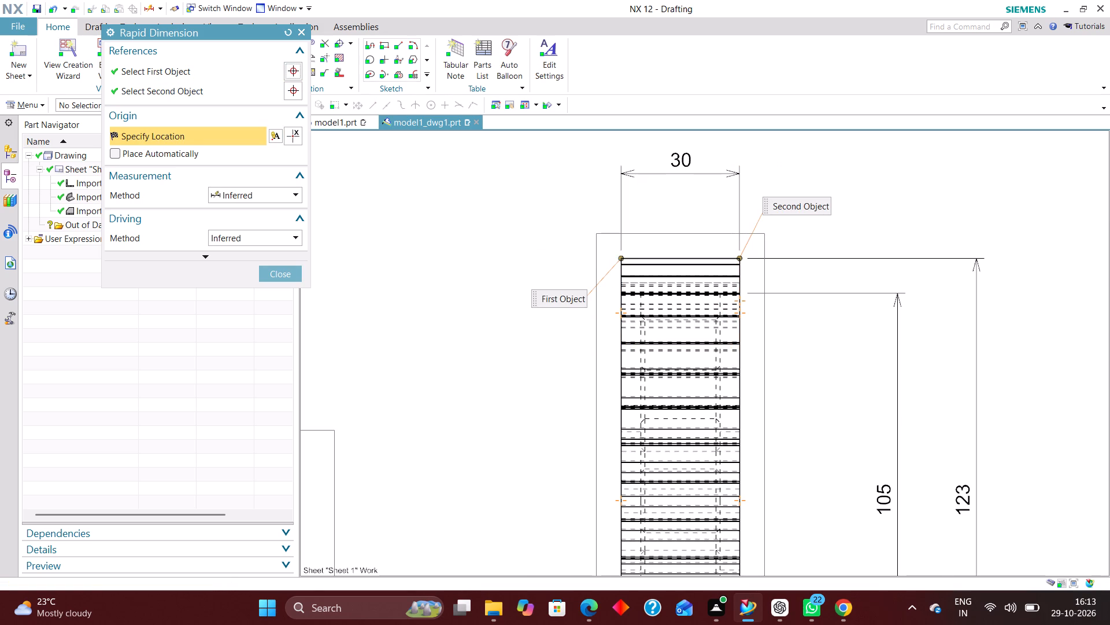
# Dimension the hub's outer circle in the front view with the Diametral method, placing the text between the upper holes.
pyautogui.scroll(-3, 472, 246)
pyautogui.scroll(-3, 513, 220)
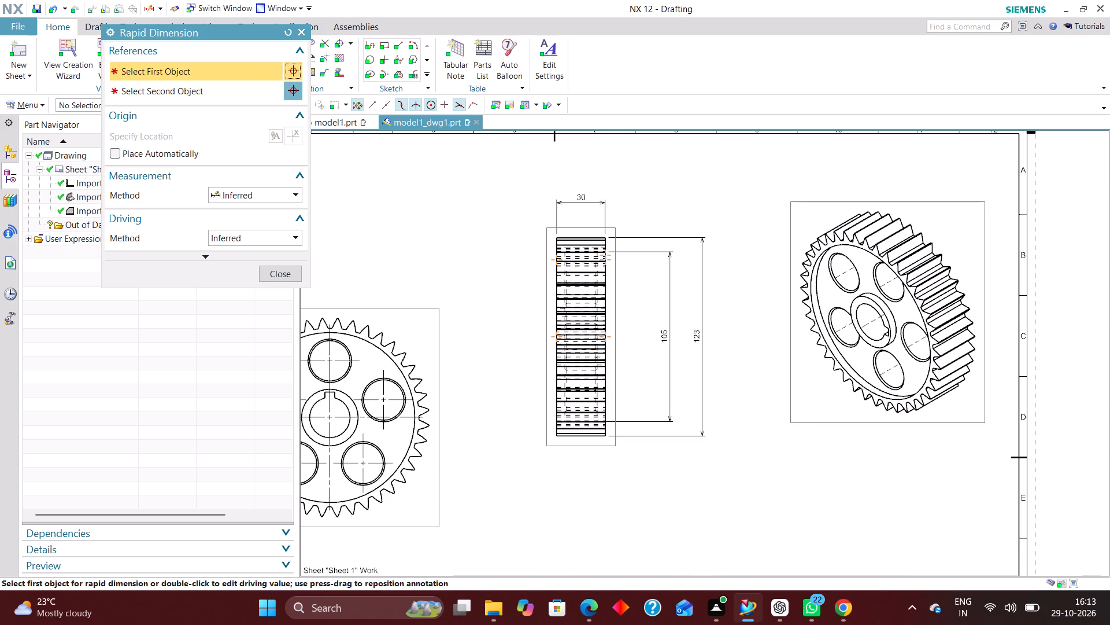
pyautogui.scroll(3, 530, 332)
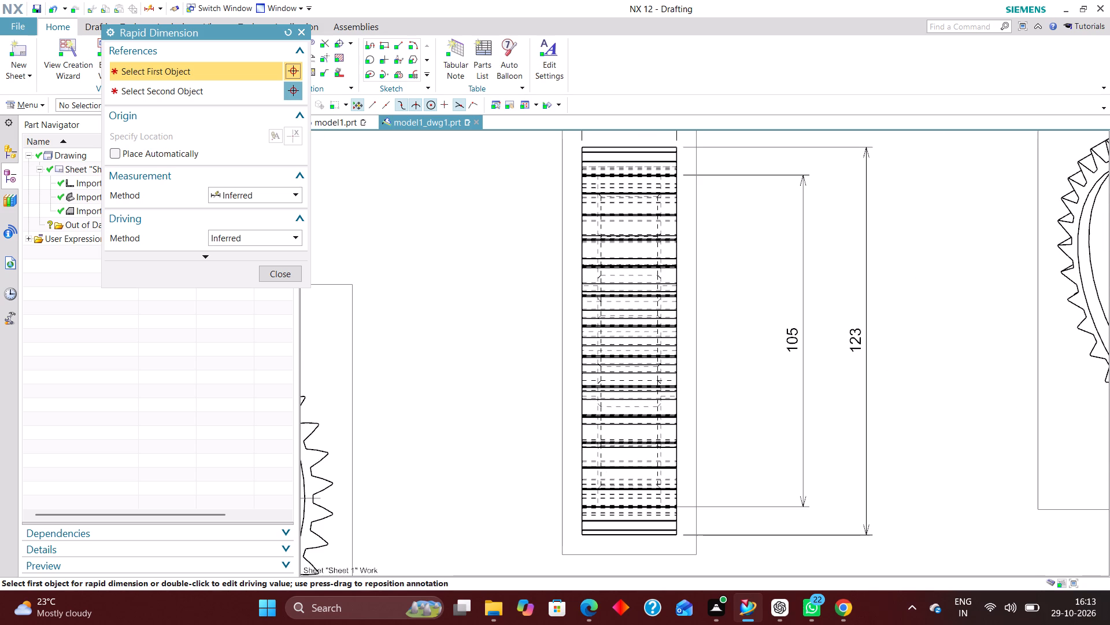
pyautogui.scroll(3, 565, 304)
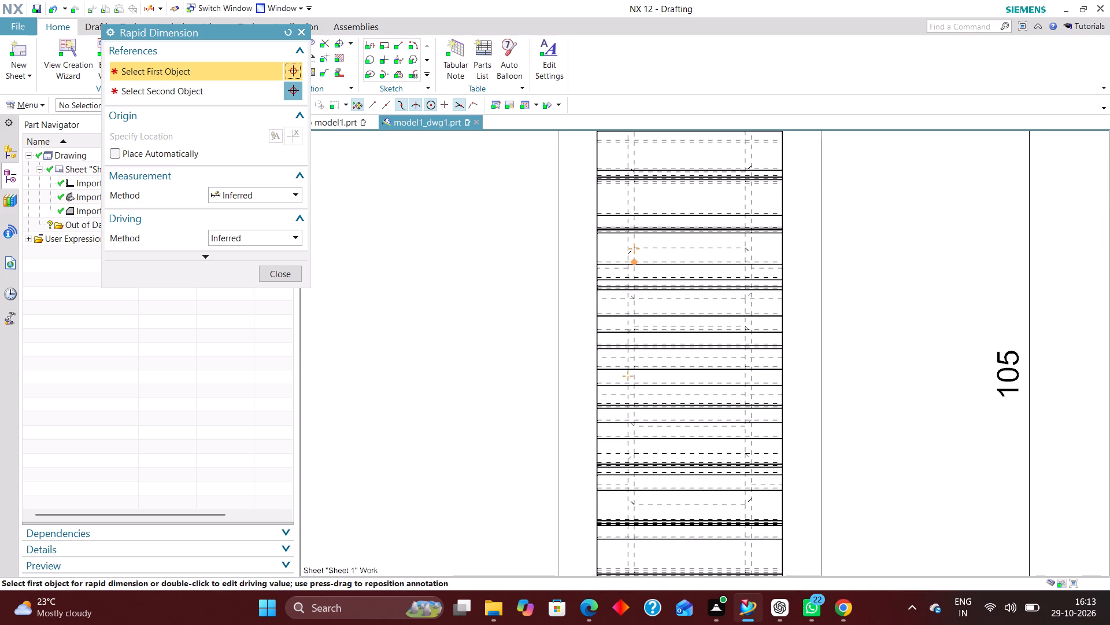
pyautogui.scroll(-1, 586, 285)
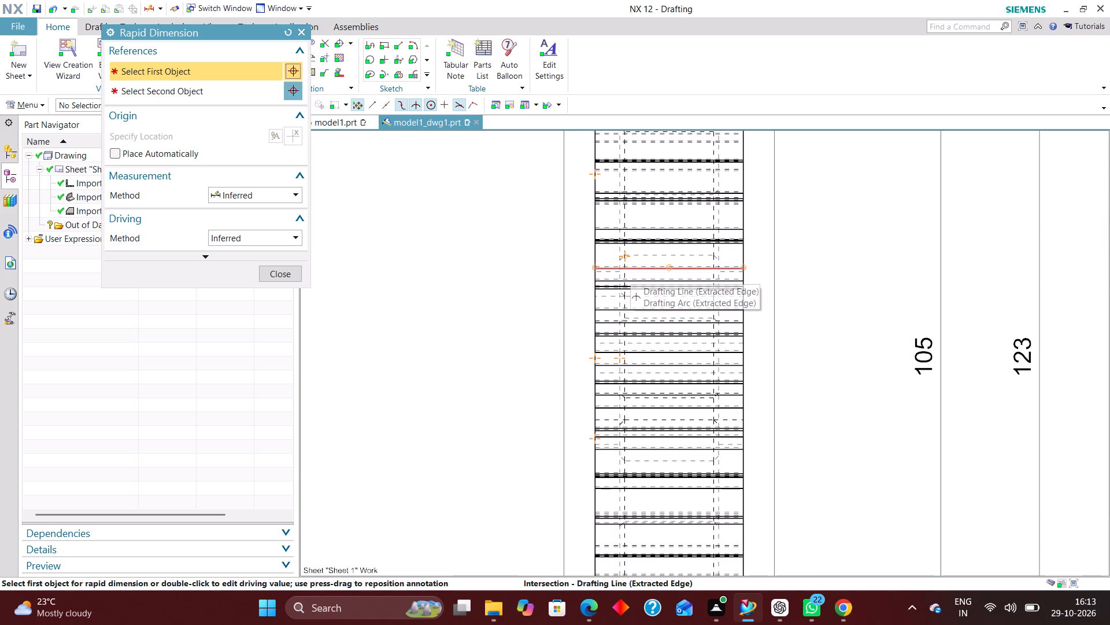
pyautogui.scroll(-5, 653, 265)
pyautogui.scroll(3, 376, 380)
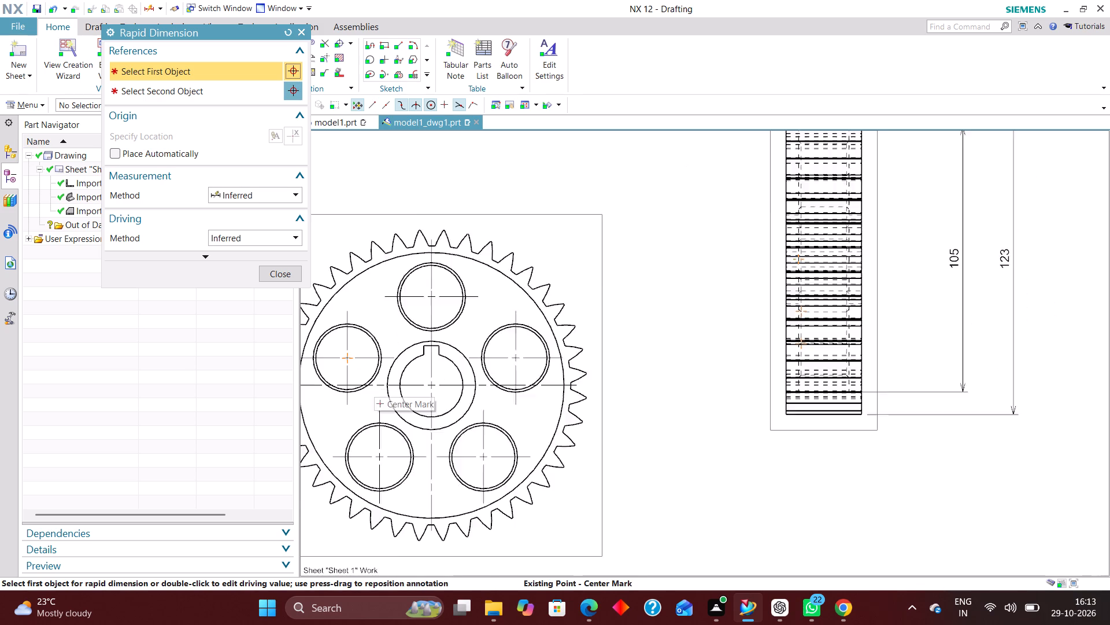
pyautogui.click(261, 194)
pyautogui.click(256, 311)
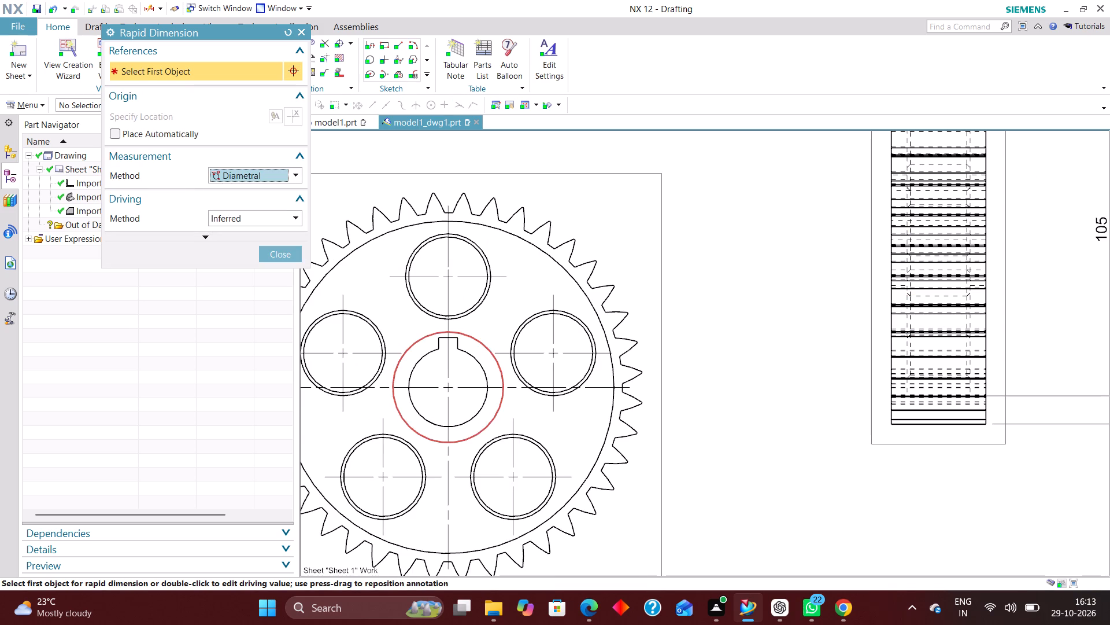
pyautogui.click(489, 351)
pyautogui.click(519, 281)
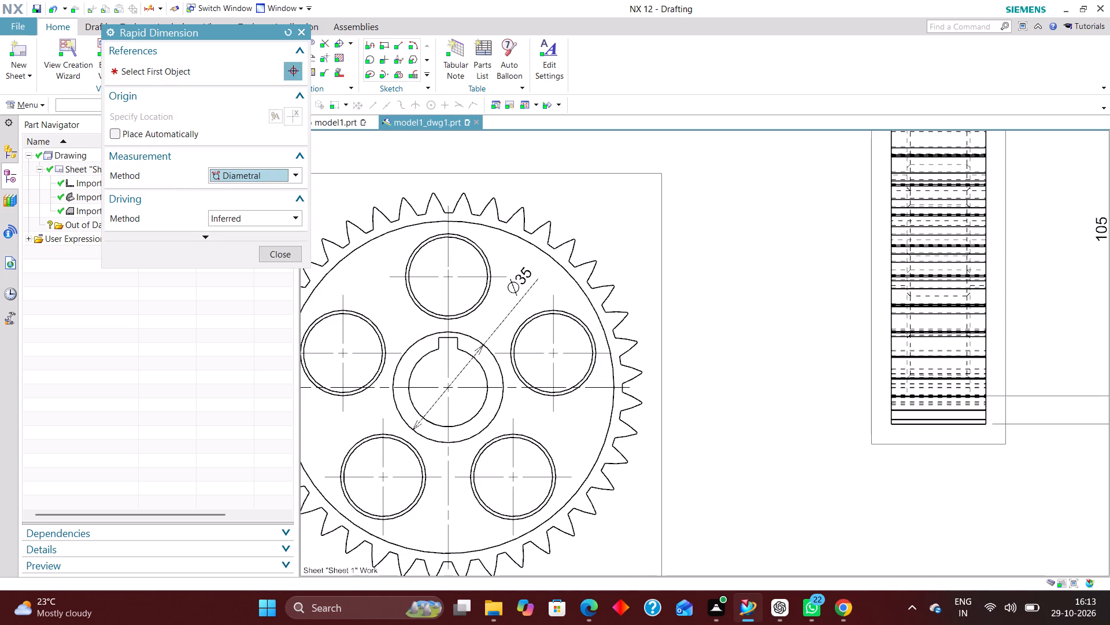
# Add a diametral dimension to the central bore in the front view, placing its text down and right of the hub.
pyautogui.scroll(-2, 456, 268)
pyautogui.scroll(4, 468, 364)
pyautogui.click(477, 358)
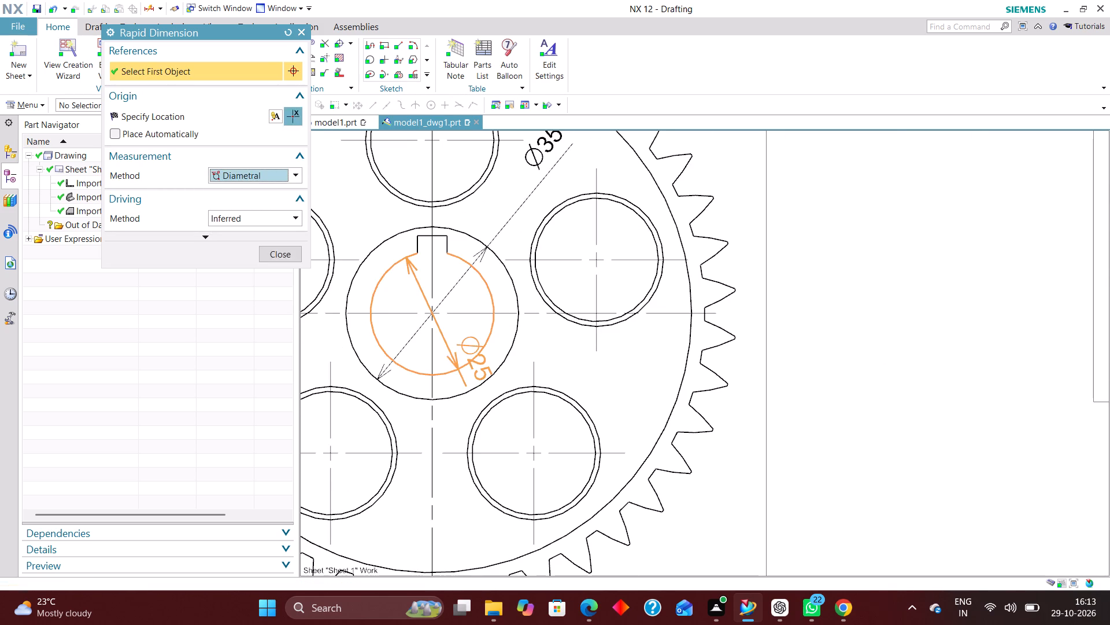
pyautogui.click(587, 378)
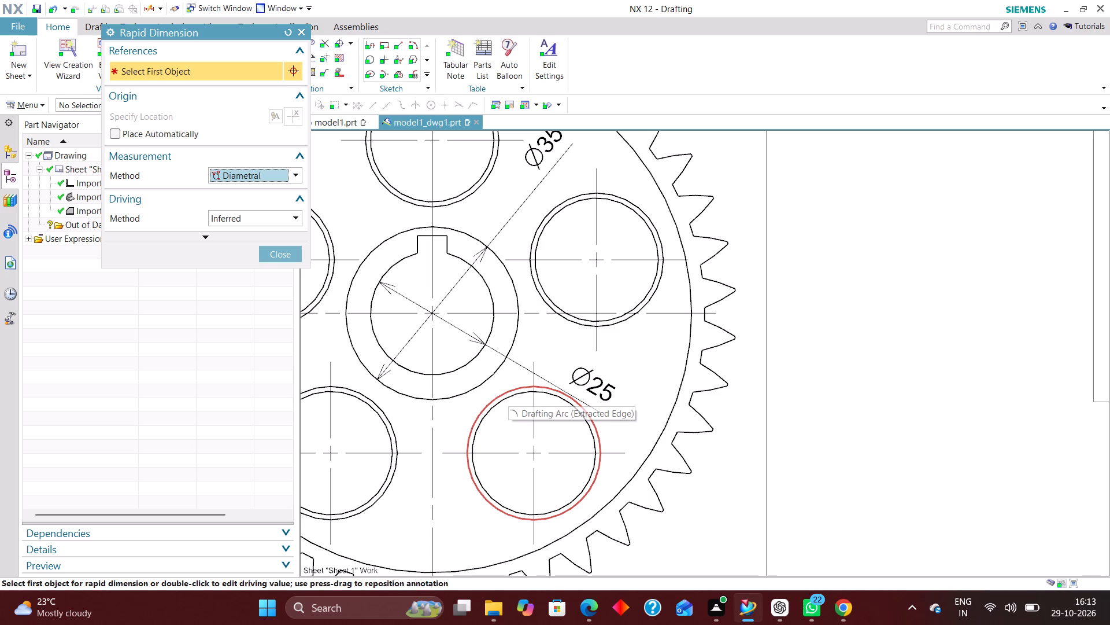
# Return the measurement method to Inferred and dimension the keyway's width in the front view, placing it just above the hub.
pyautogui.scroll(-5, 571, 354)
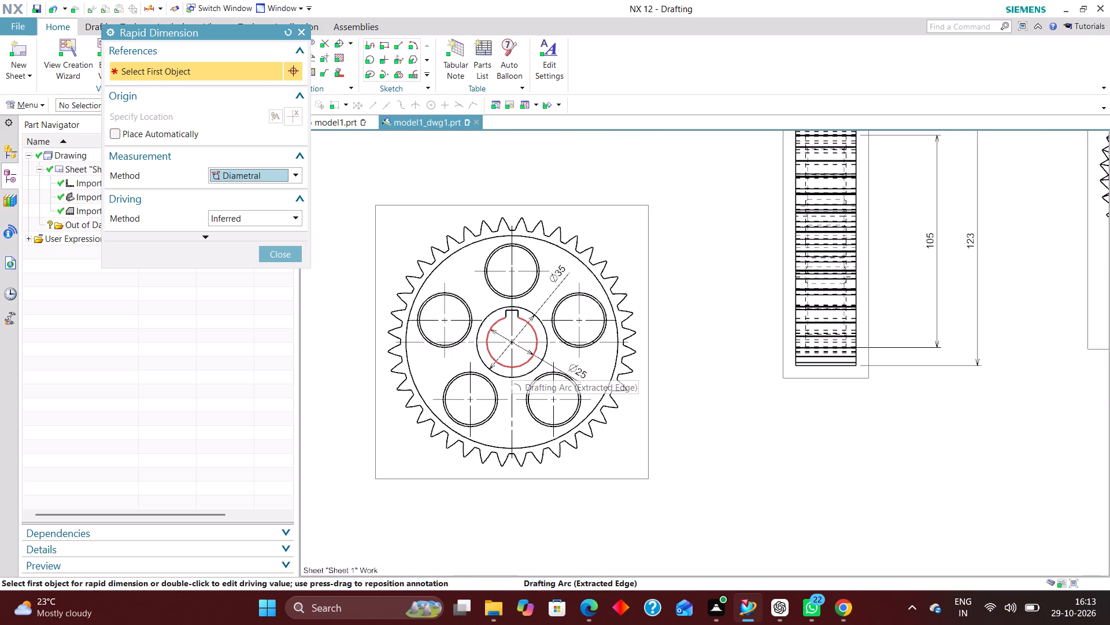
pyautogui.scroll(-1, 533, 400)
pyautogui.scroll(2, 515, 292)
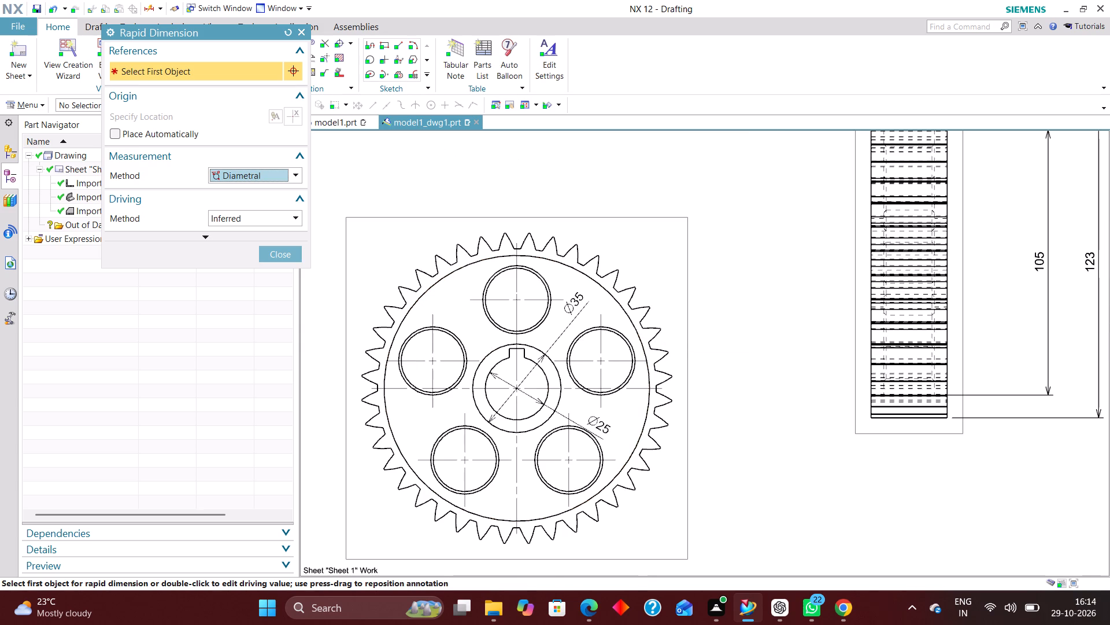
pyautogui.click(284, 175)
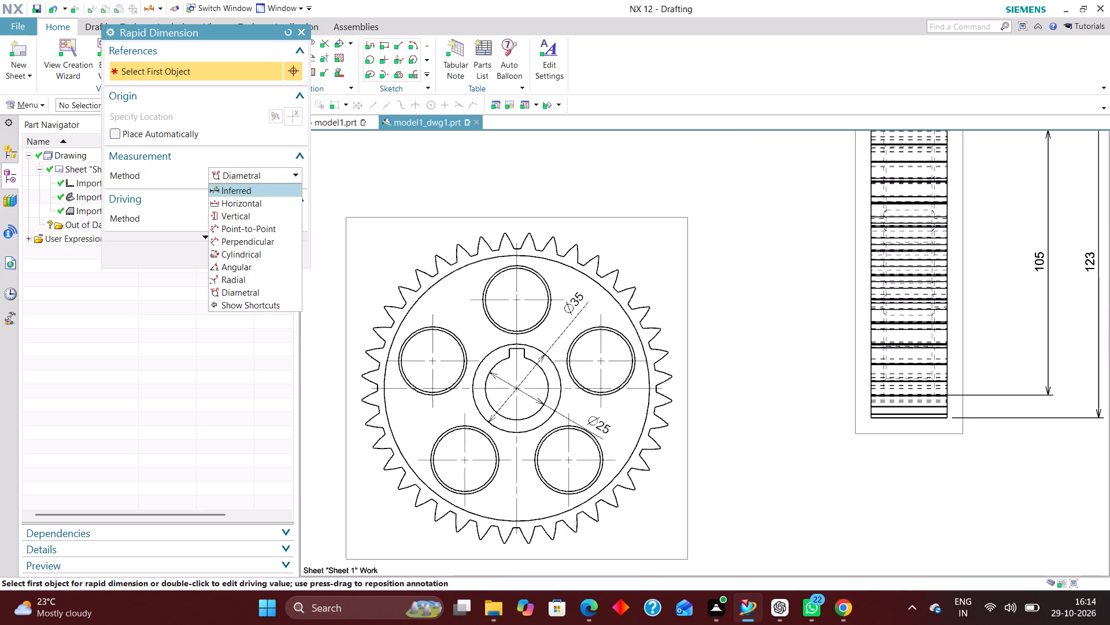
pyautogui.click(278, 194)
pyautogui.scroll(6, 520, 361)
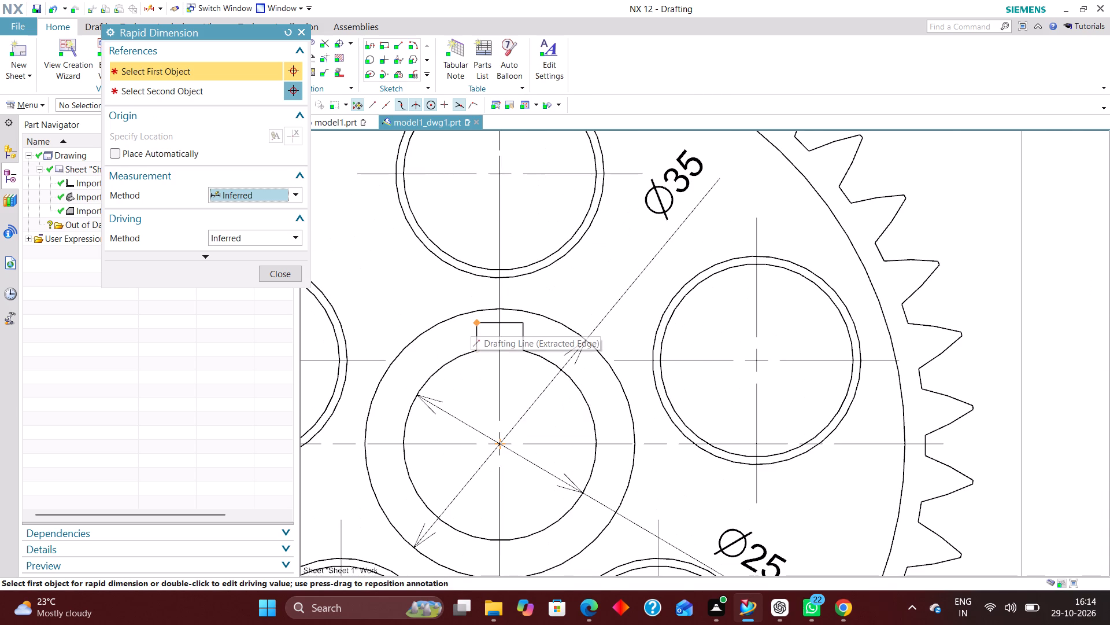
pyautogui.click(473, 322)
pyautogui.click(521, 321)
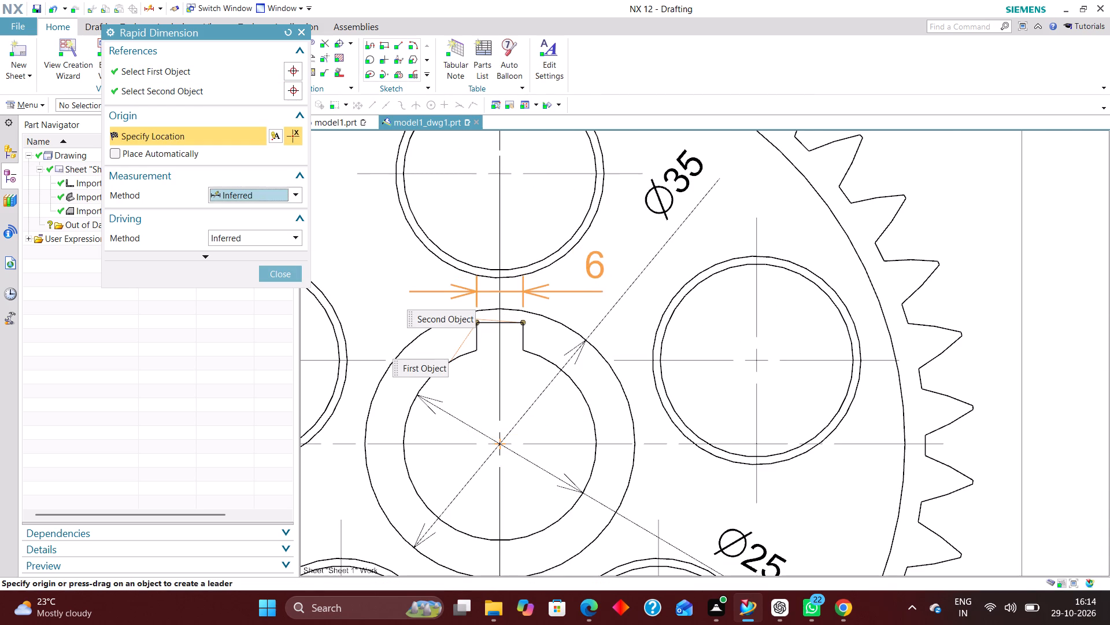
pyautogui.click(600, 267)
# Dimension the vertical distance from the bore centre to the keyway's top edge, placing it right of the hub, and finish dimensioning.
pyautogui.scroll(-2, 464, 389)
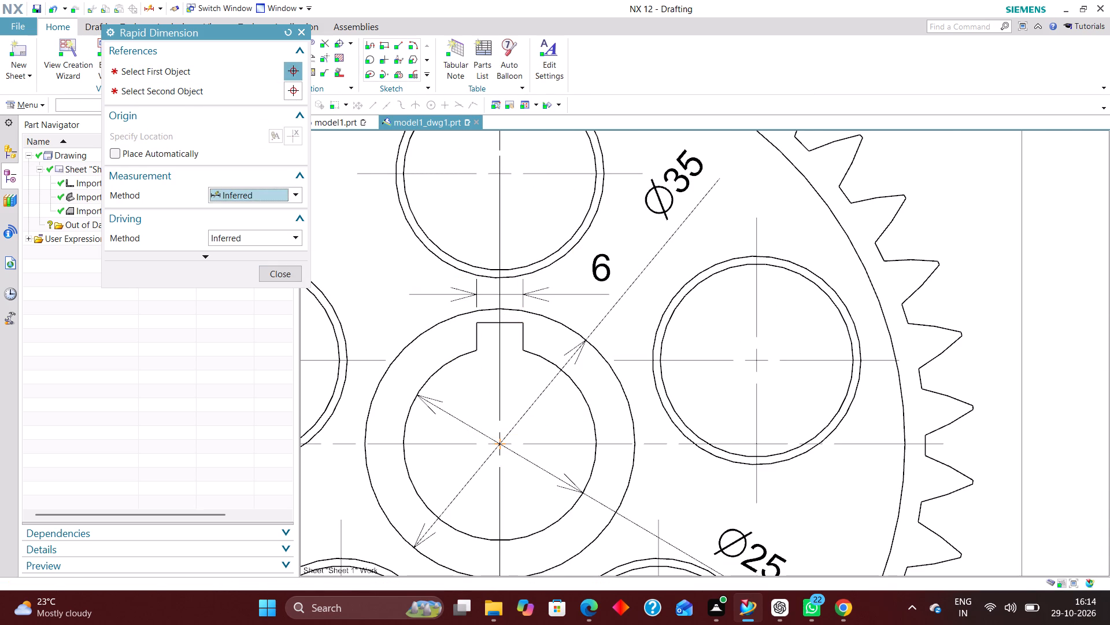
pyautogui.scroll(-1, 421, 370)
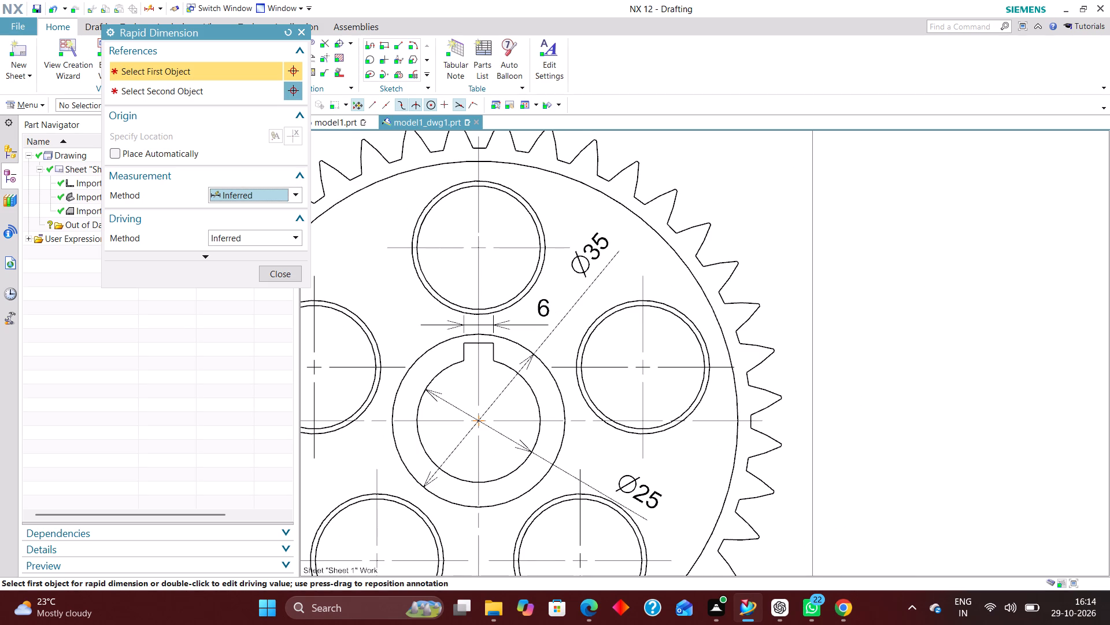
pyautogui.click(516, 420)
pyautogui.click(496, 343)
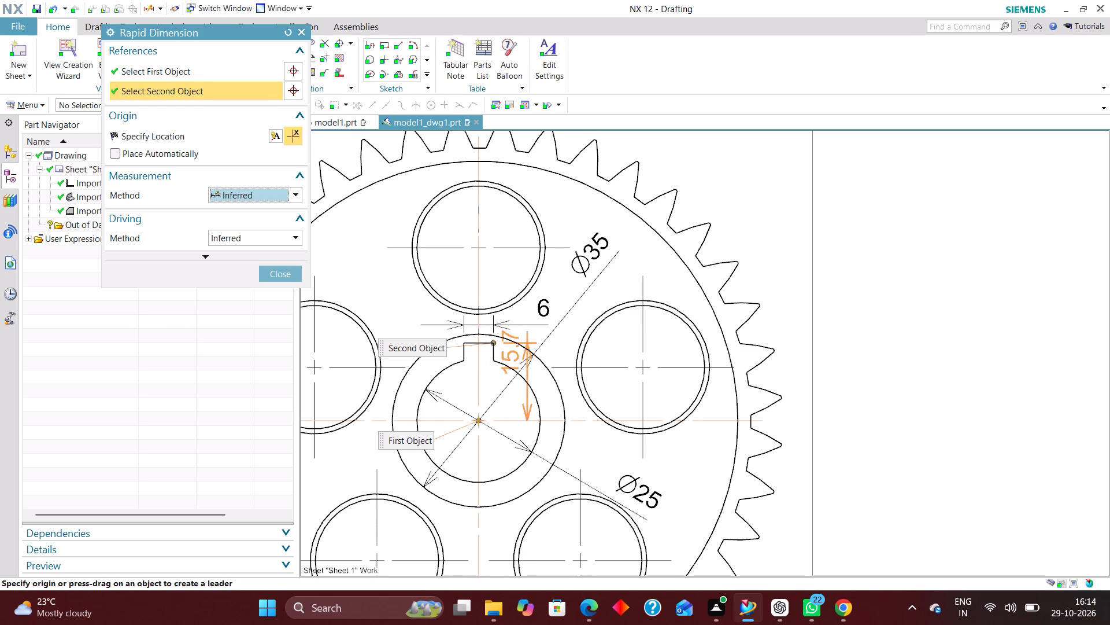
pyautogui.scroll(5, 558, 390)
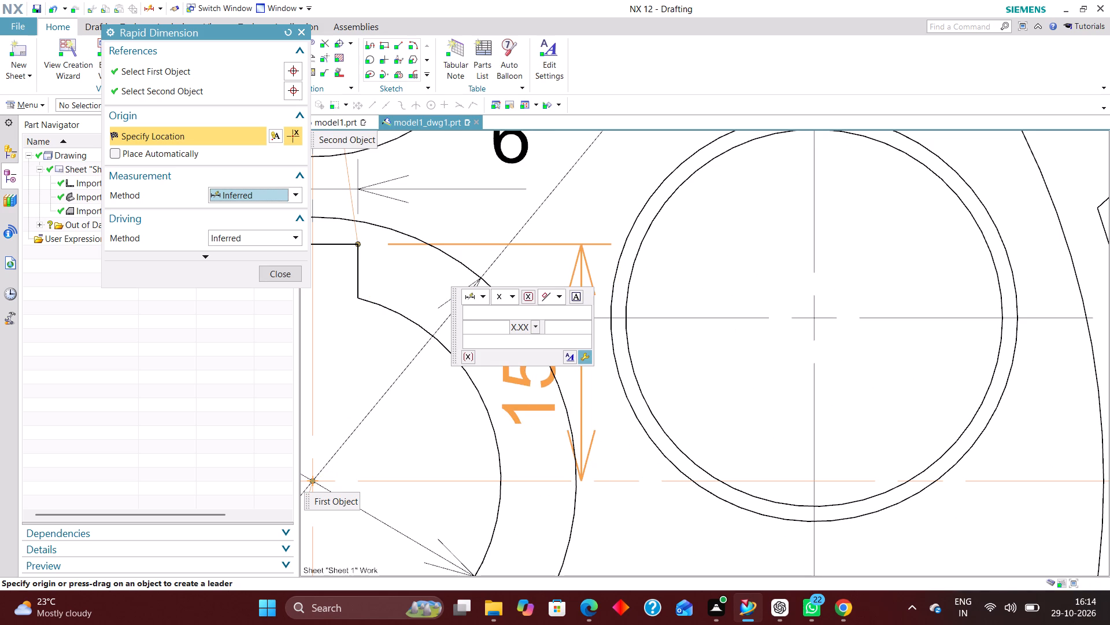
pyautogui.click(691, 372)
pyautogui.scroll(-10, 569, 361)
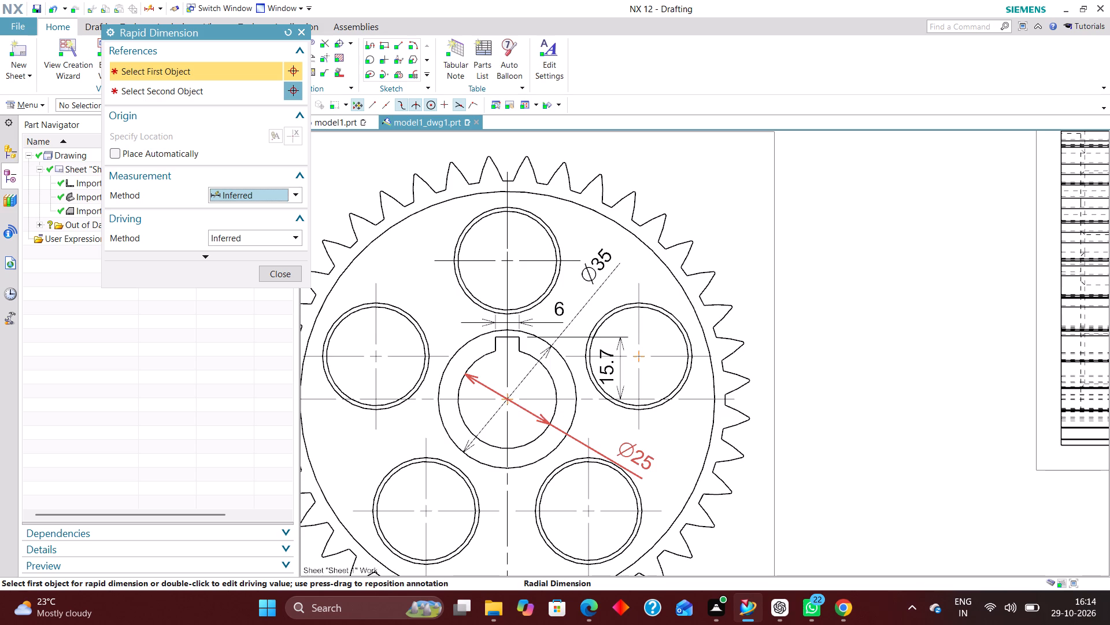
pyautogui.scroll(-4, 540, 345)
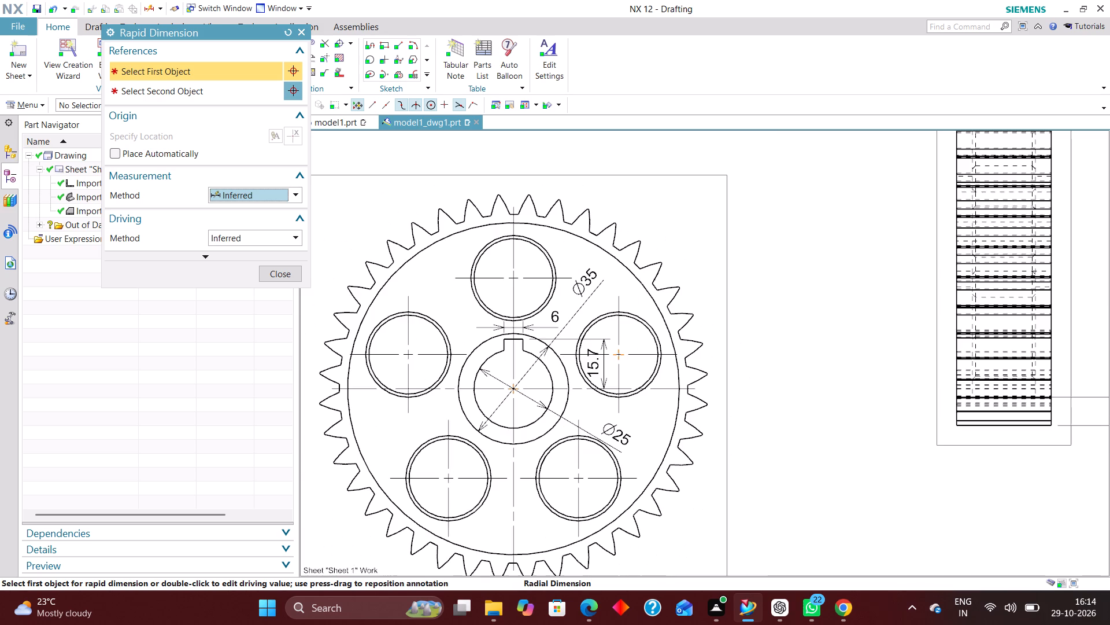
pyautogui.click(286, 271)
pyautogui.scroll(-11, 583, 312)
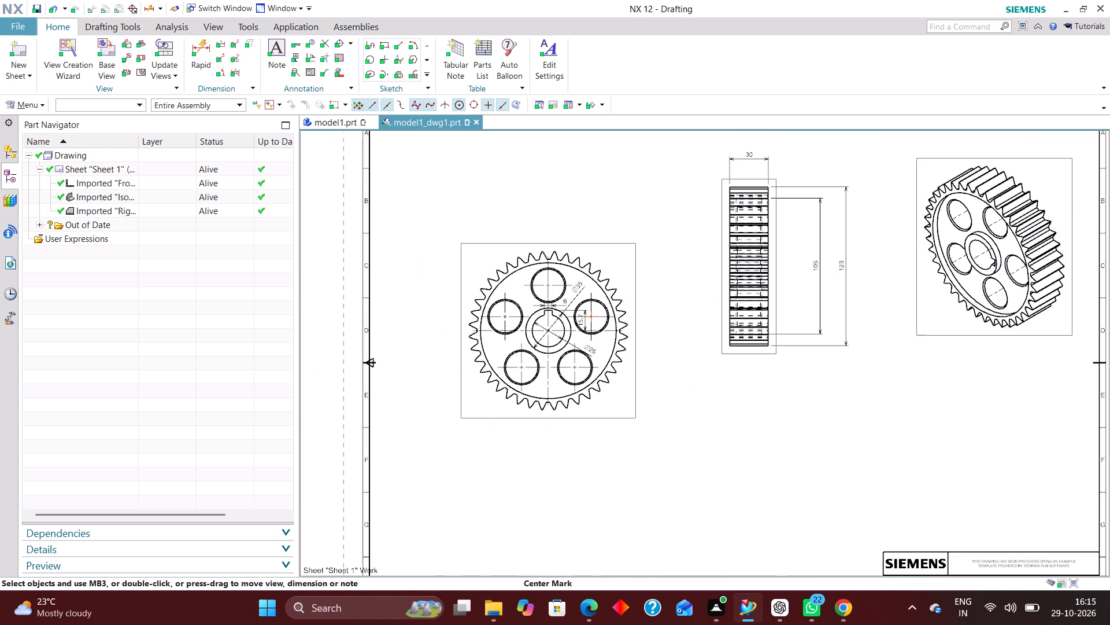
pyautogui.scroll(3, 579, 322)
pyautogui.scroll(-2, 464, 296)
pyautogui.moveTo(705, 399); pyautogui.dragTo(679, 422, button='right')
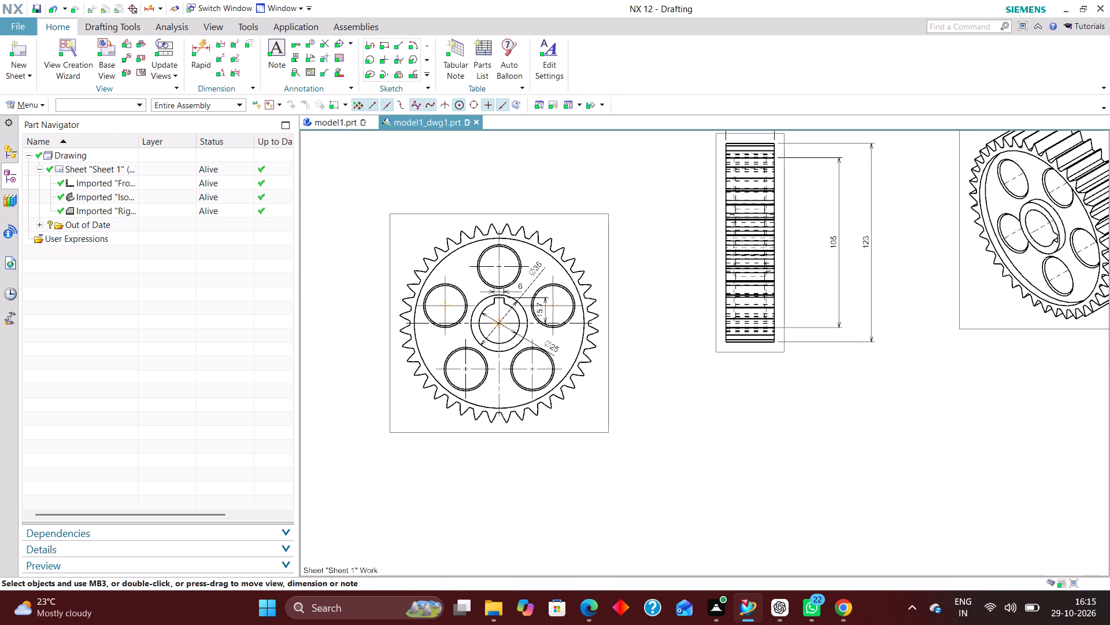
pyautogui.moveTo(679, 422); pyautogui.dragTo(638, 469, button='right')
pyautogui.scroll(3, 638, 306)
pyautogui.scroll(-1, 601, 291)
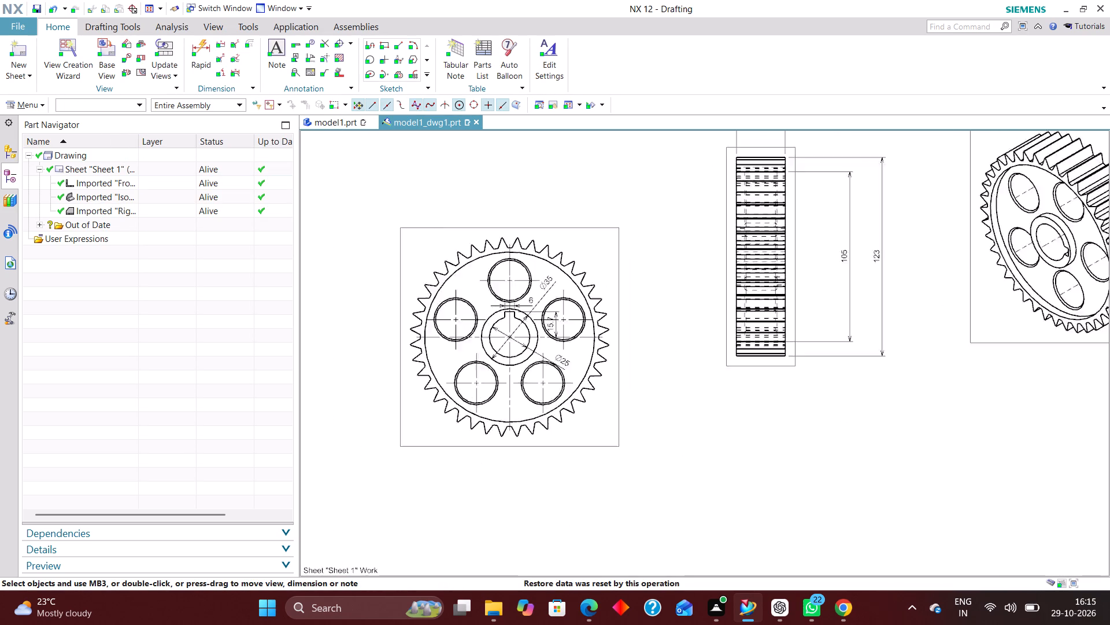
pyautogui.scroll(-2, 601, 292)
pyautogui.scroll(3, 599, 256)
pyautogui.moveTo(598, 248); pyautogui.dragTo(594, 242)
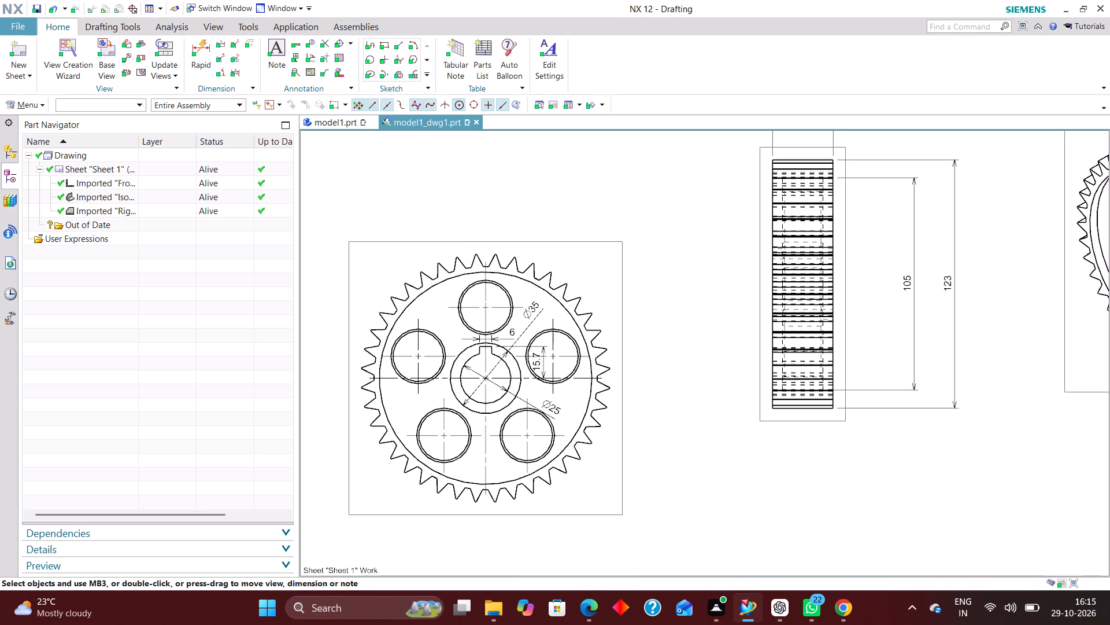
# Create a circular 2:1 detail view centred on the topmost tooth gap, enclosing its two adjacent teeth, and place it above and left of the front view.
pyautogui.click(125, 56)
pyautogui.scroll(2, 480, 281)
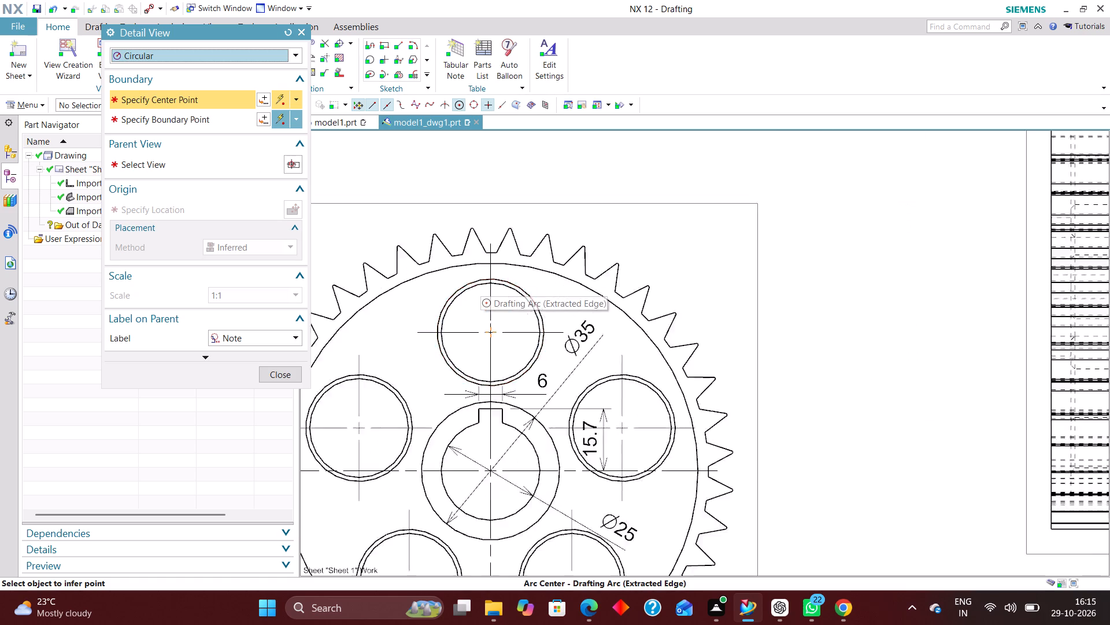
pyautogui.scroll(2, 480, 281)
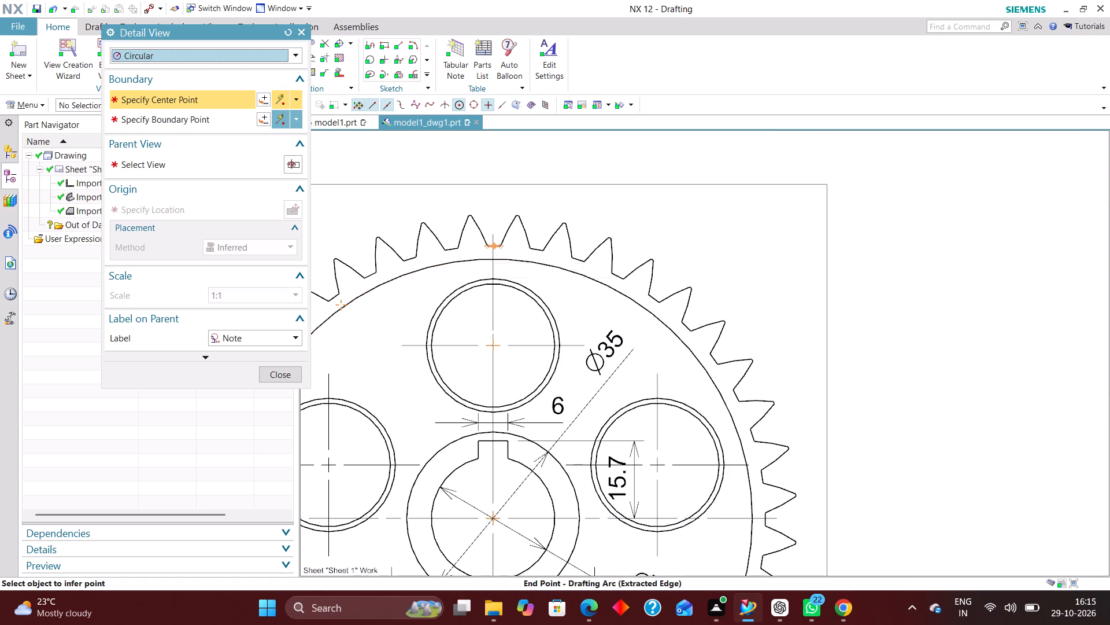
pyautogui.scroll(5, 494, 247)
pyautogui.click(493, 243)
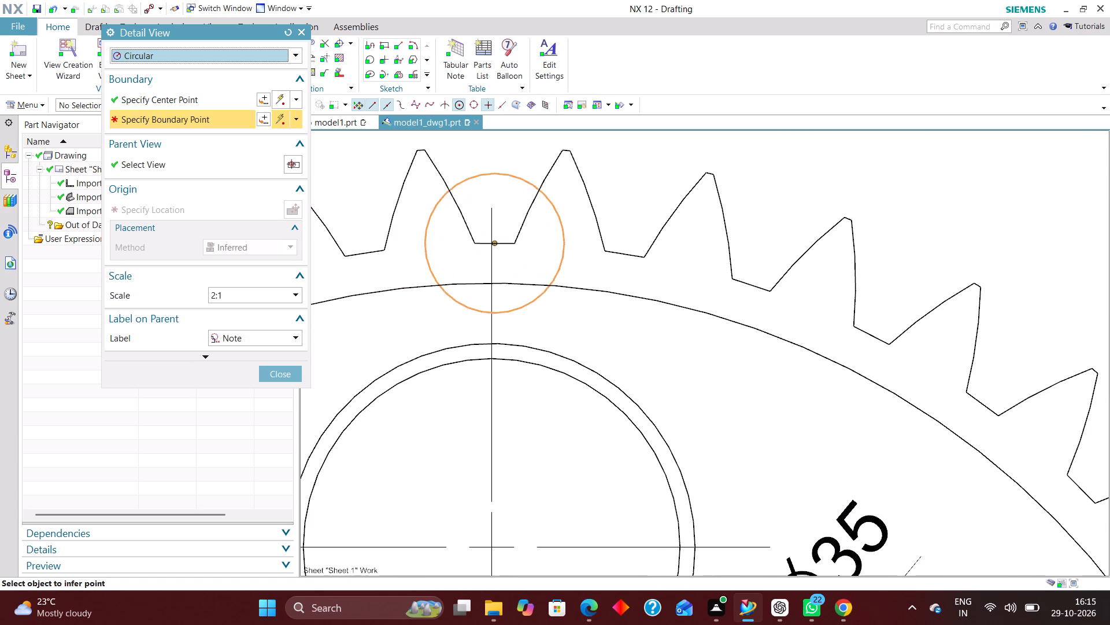
pyautogui.scroll(-3, 538, 306)
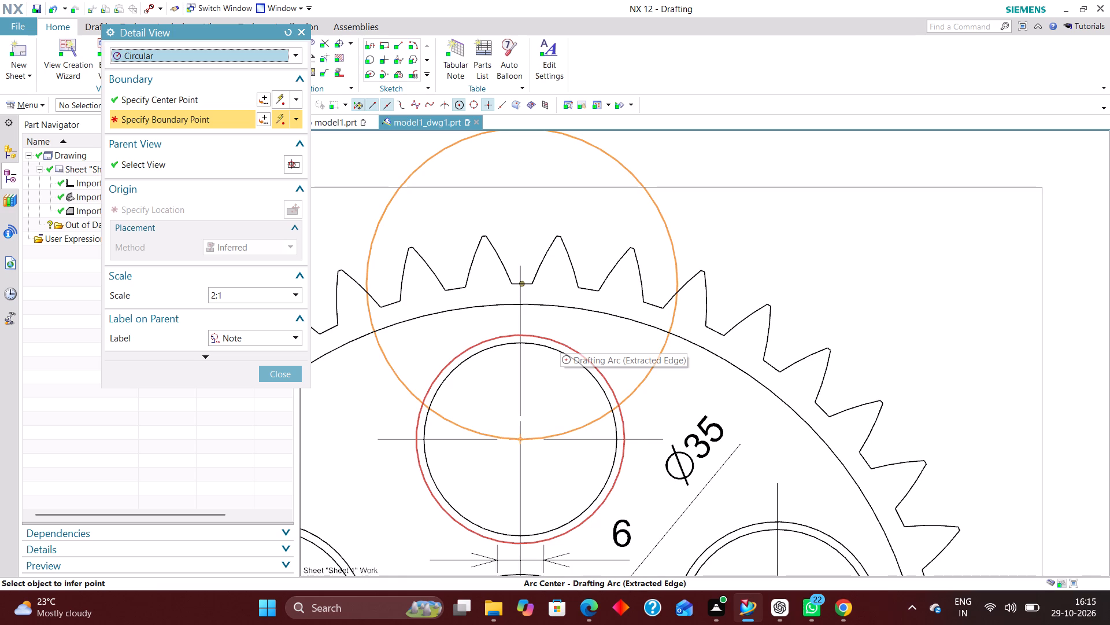
pyautogui.scroll(-4, 557, 338)
pyautogui.scroll(3, 558, 340)
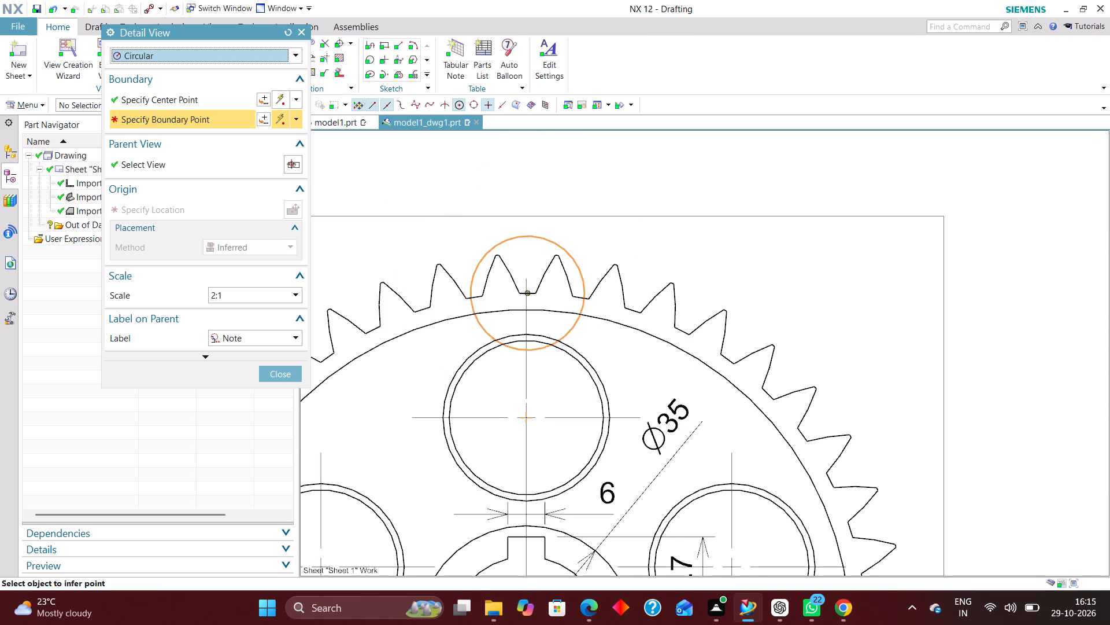
pyautogui.click(571, 330)
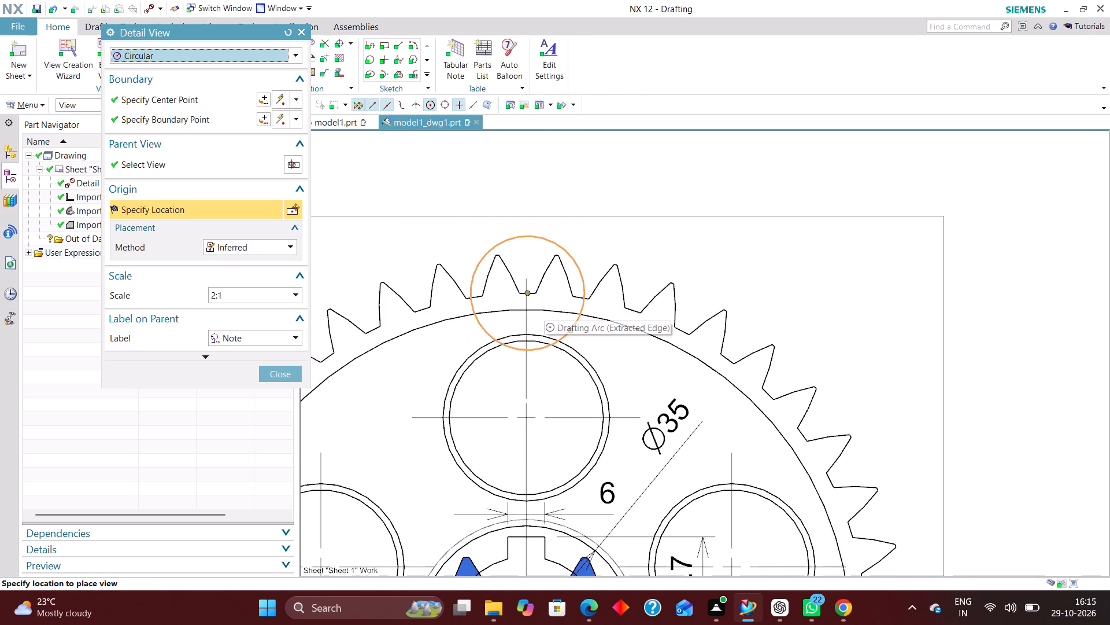
pyautogui.scroll(-7, 556, 318)
pyautogui.scroll(2, 487, 253)
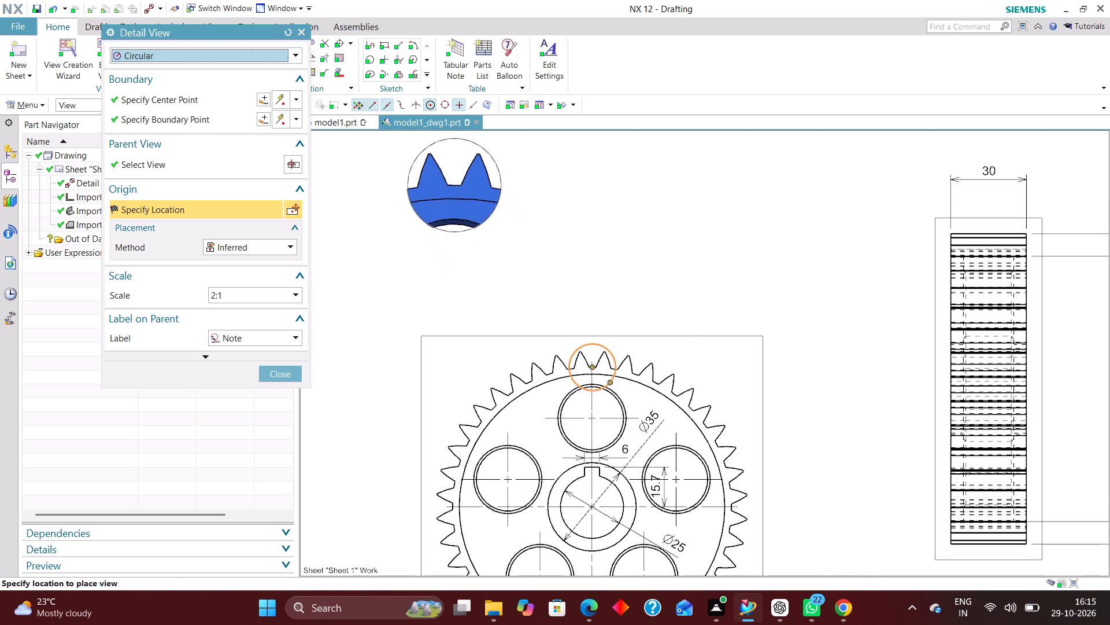
pyautogui.click(445, 172)
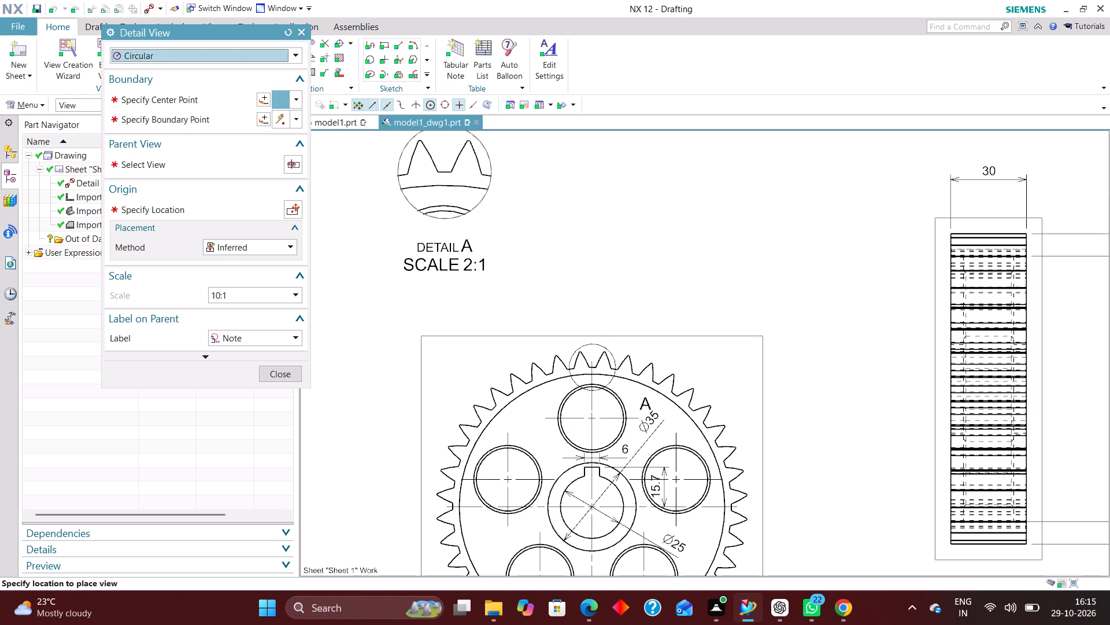
pyautogui.scroll(-1, 567, 281)
pyautogui.click(288, 369)
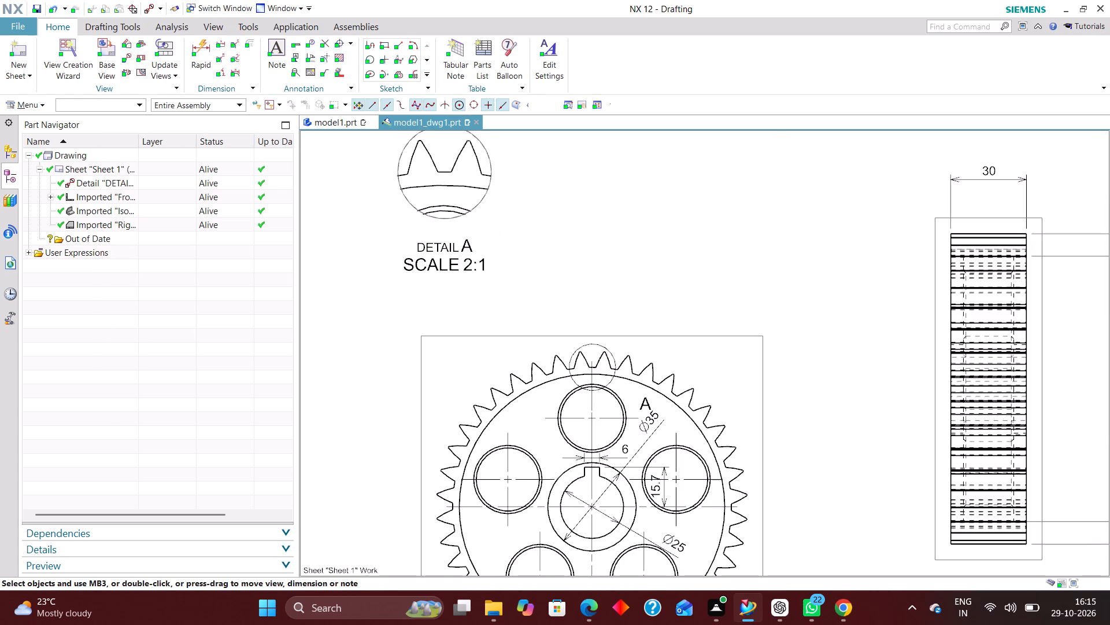
# Add a horizontal rapid dimension between the facing tip corners of the two teeth in Detail A, placing it above the circle.
pyautogui.scroll(-2, 473, 260)
pyautogui.scroll(3, 466, 174)
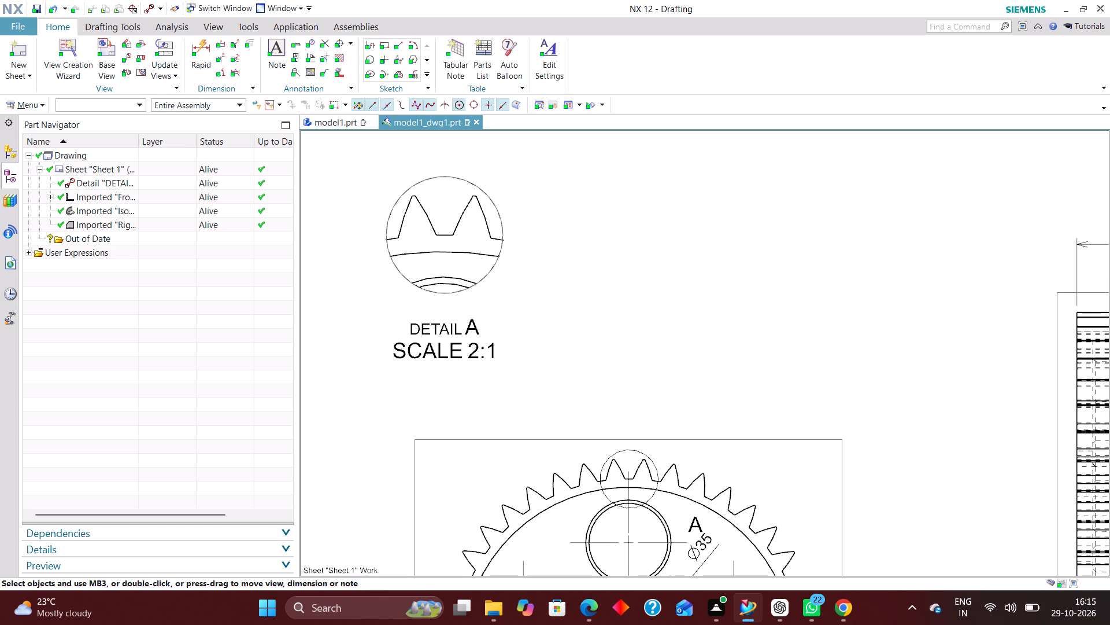
pyautogui.scroll(-1, 538, 224)
pyautogui.click(200, 47)
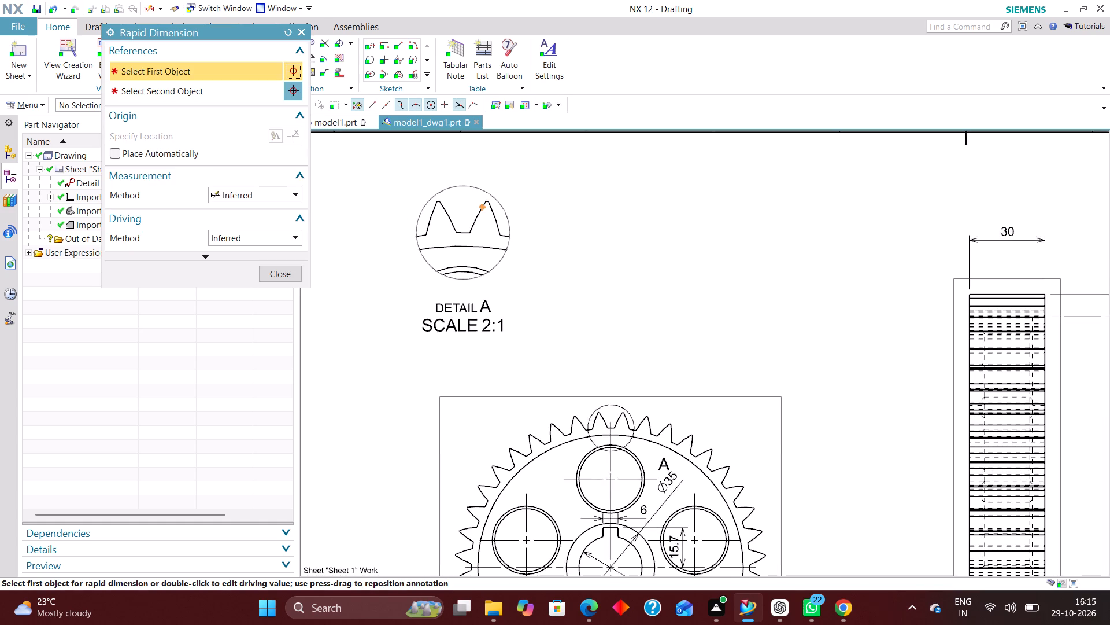
pyautogui.scroll(4, 471, 203)
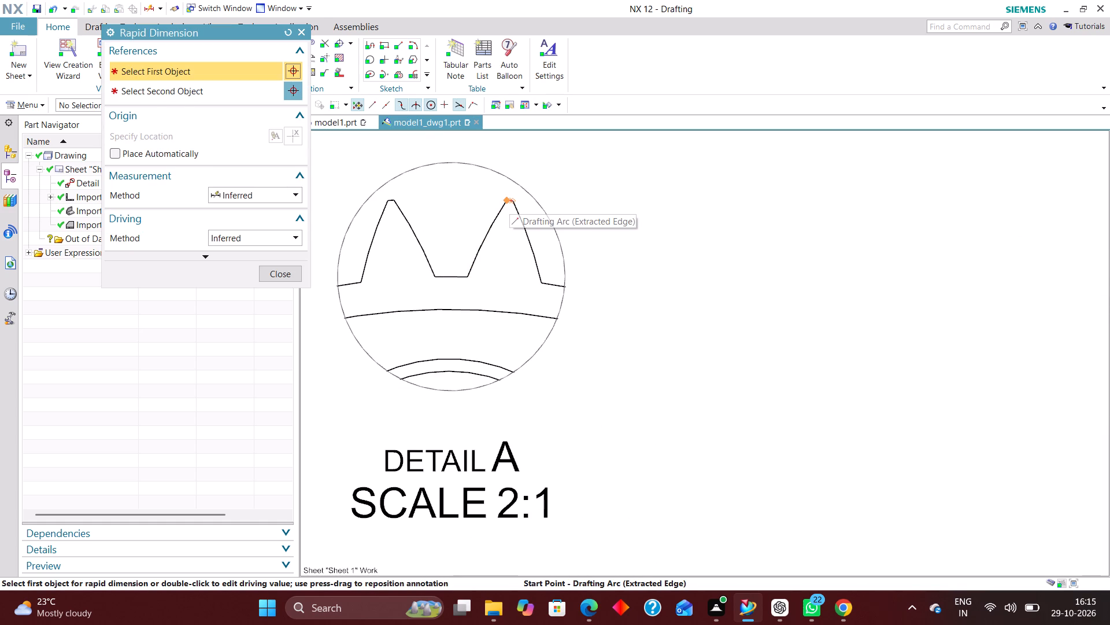
pyautogui.click(507, 199)
pyautogui.click(398, 197)
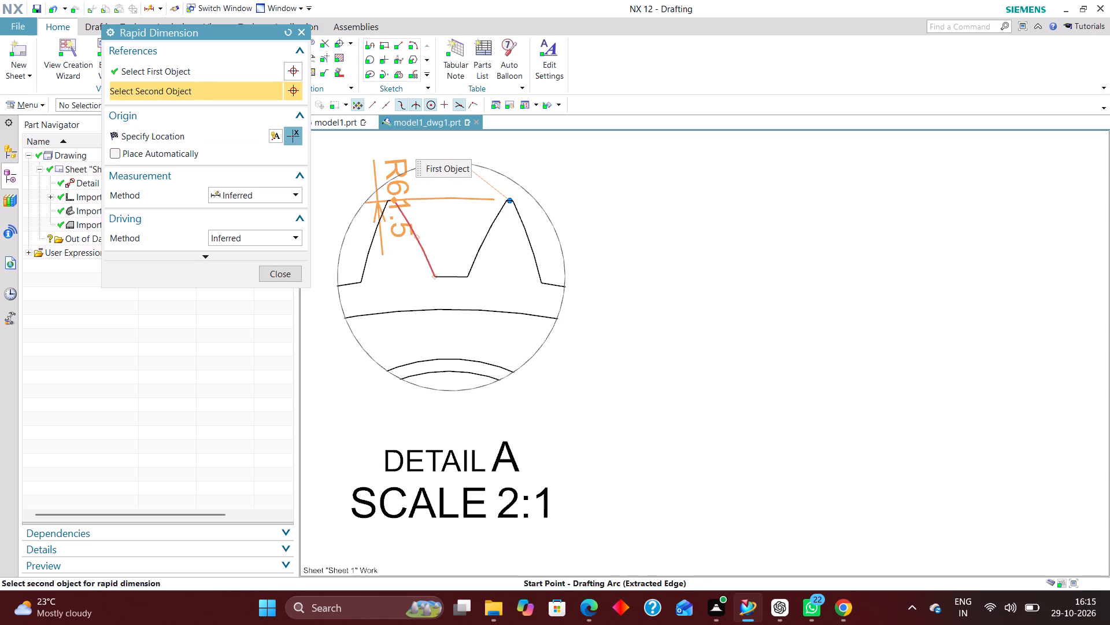
pyautogui.scroll(-3, 443, 209)
pyautogui.scroll(4, 441, 156)
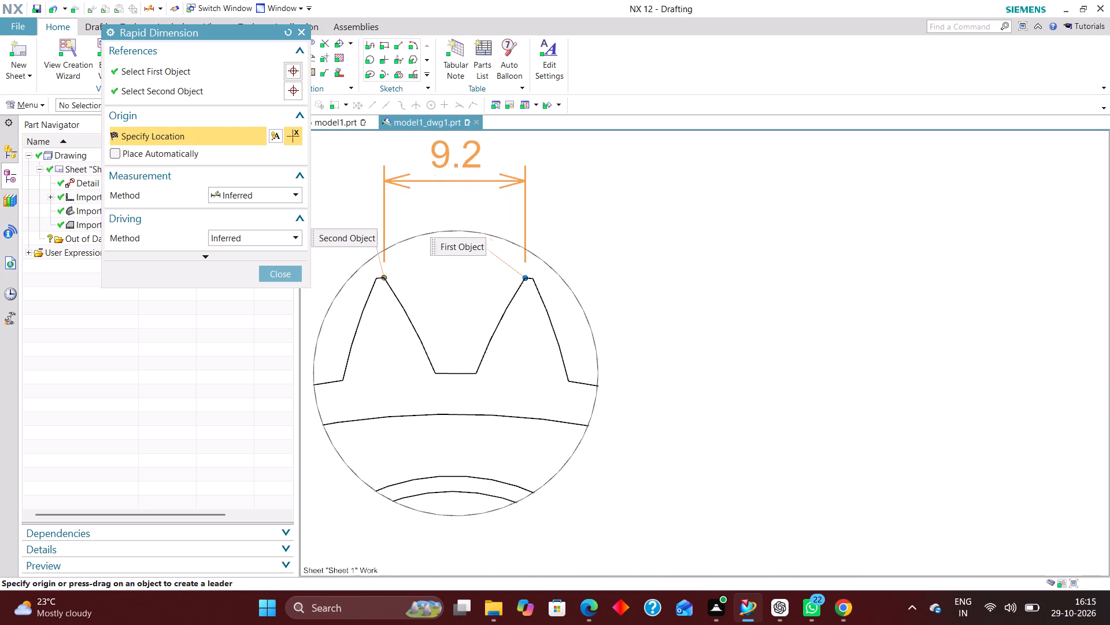
pyautogui.scroll(-1, 454, 238)
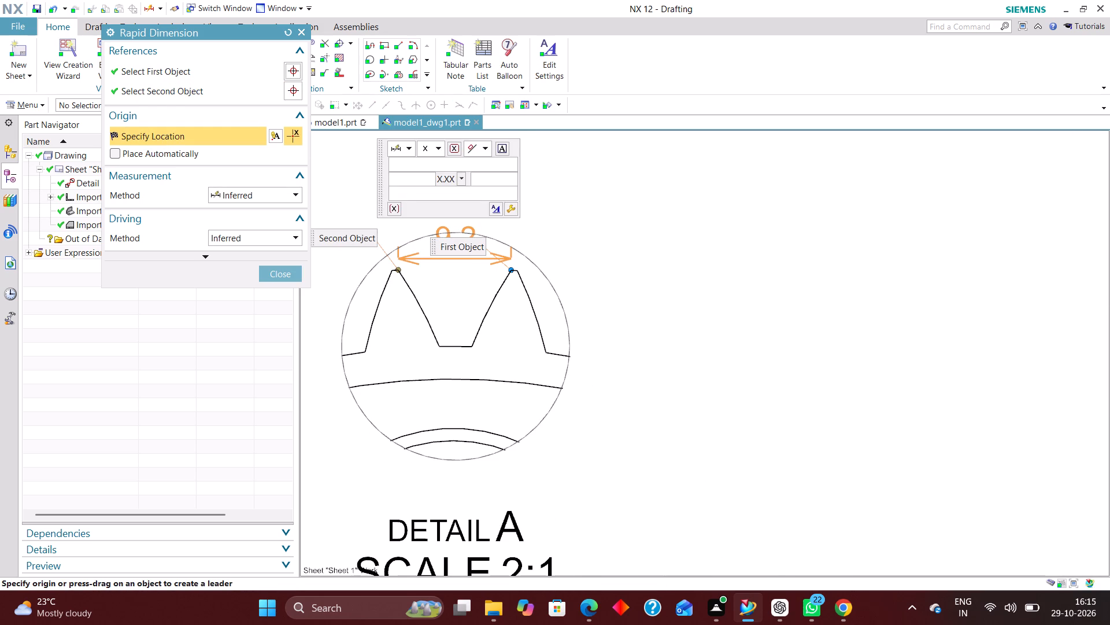
pyautogui.click(461, 175)
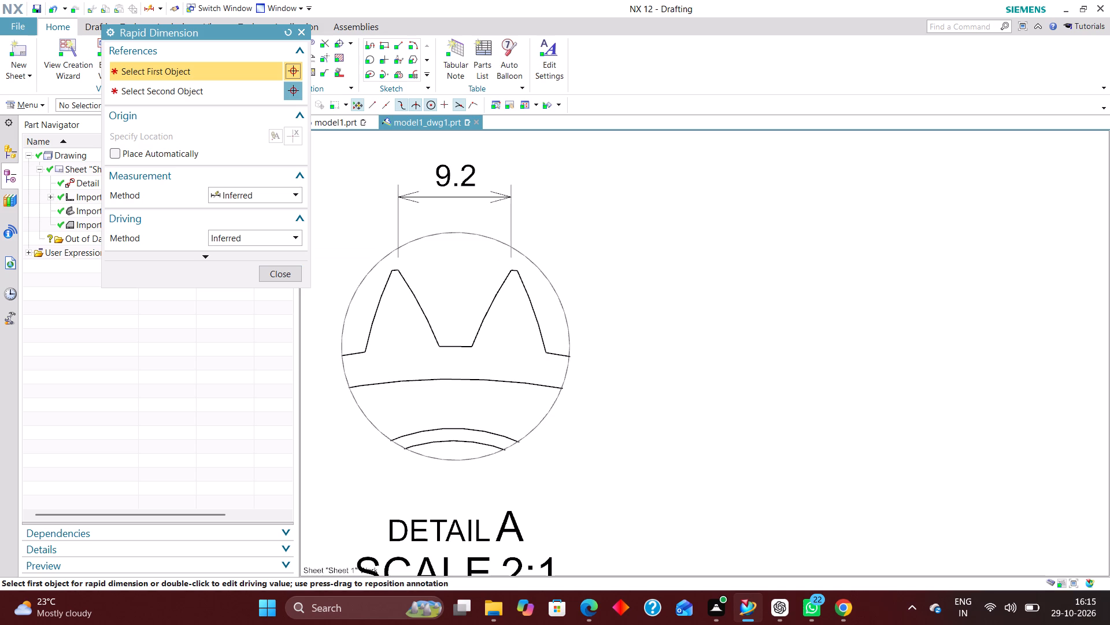
# Dimension the vertical tooth depth in Detail A from the gap's root to the right tooth's tip, placing it right of the circle.
pyautogui.scroll(2, 457, 340)
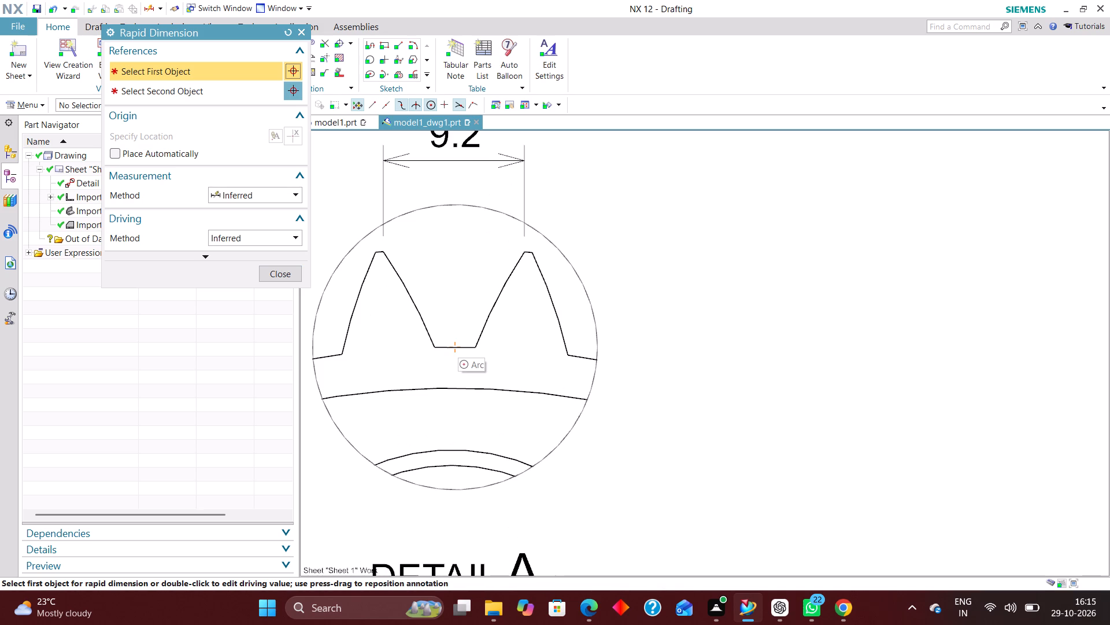
pyautogui.click(456, 347)
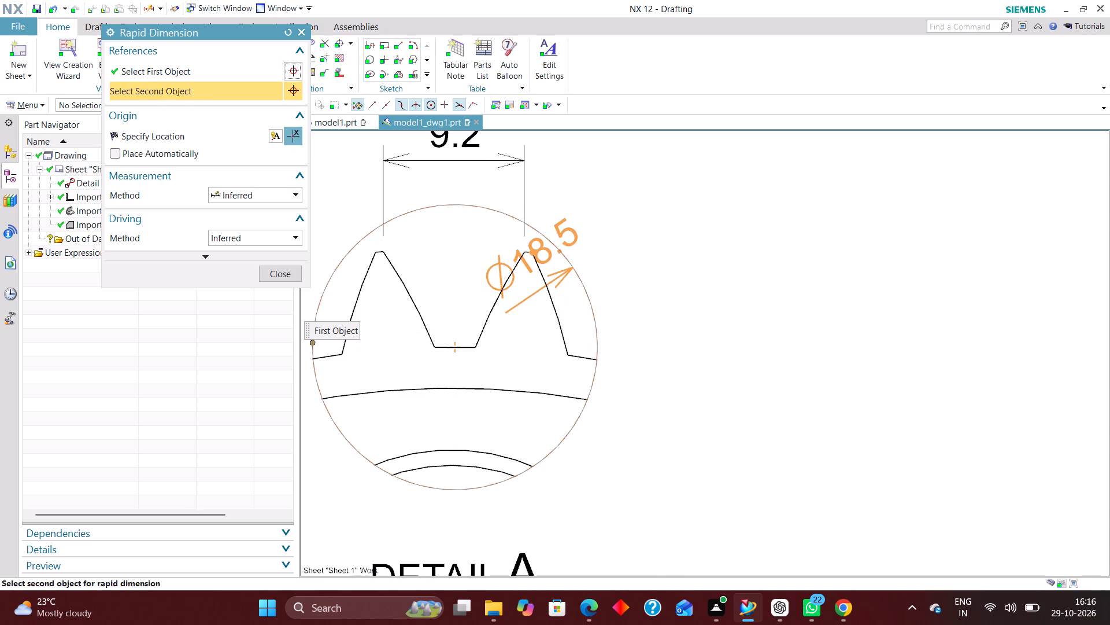
pyautogui.click(531, 253)
pyautogui.click(697, 291)
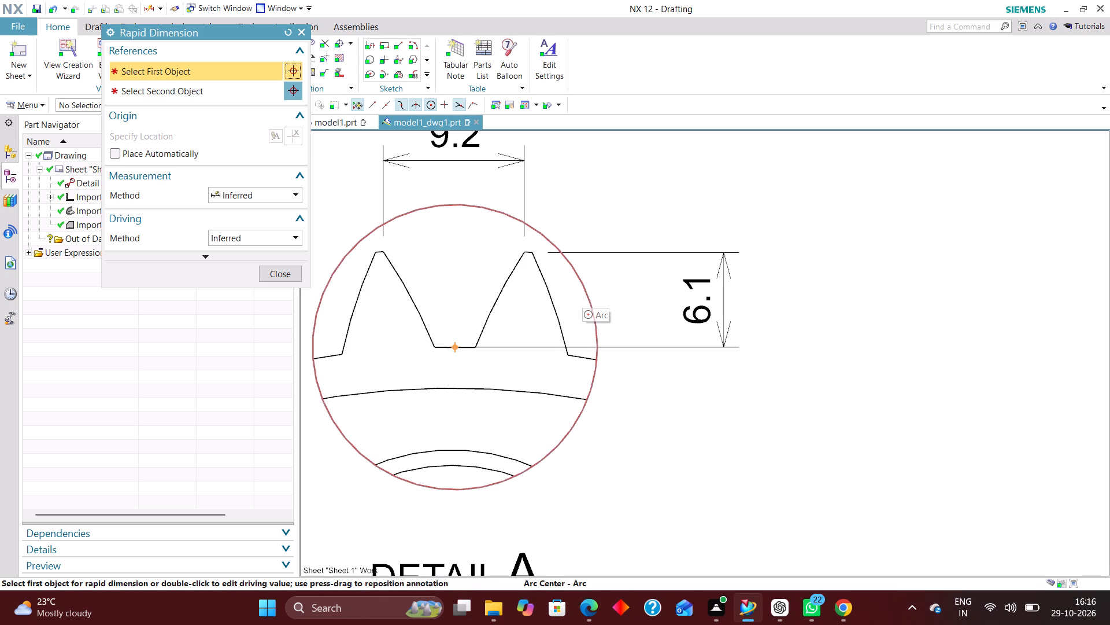
# Dimension the root width of the tooth gap in Detail A between its two bottom corners, placing the text below it inside the circle.
pyautogui.scroll(-1, 582, 262)
pyautogui.scroll(4, 498, 306)
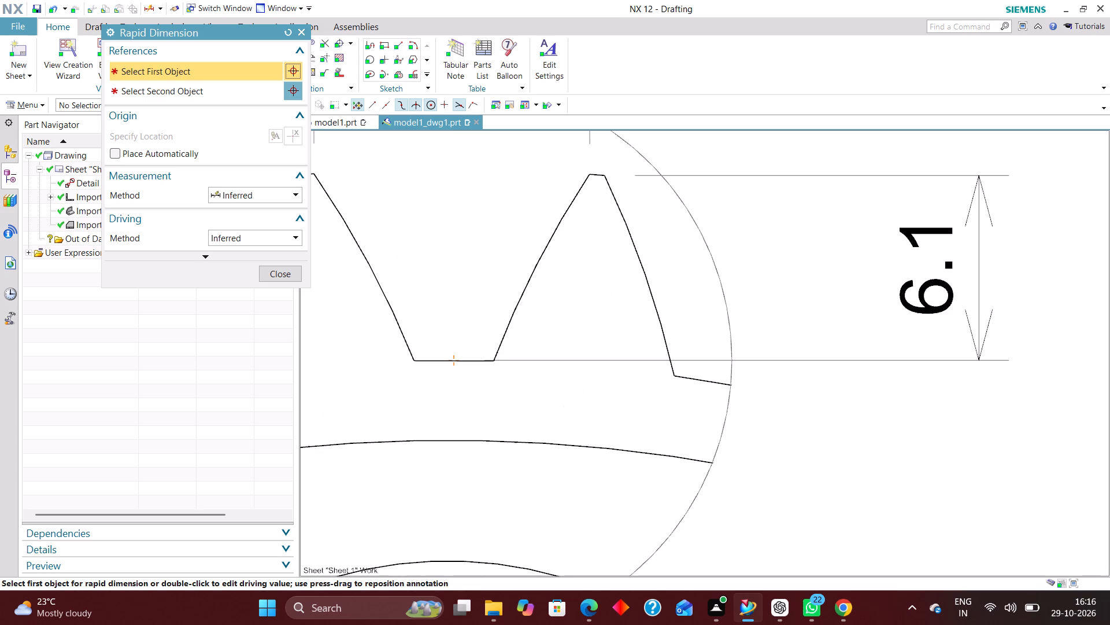
pyautogui.click(415, 362)
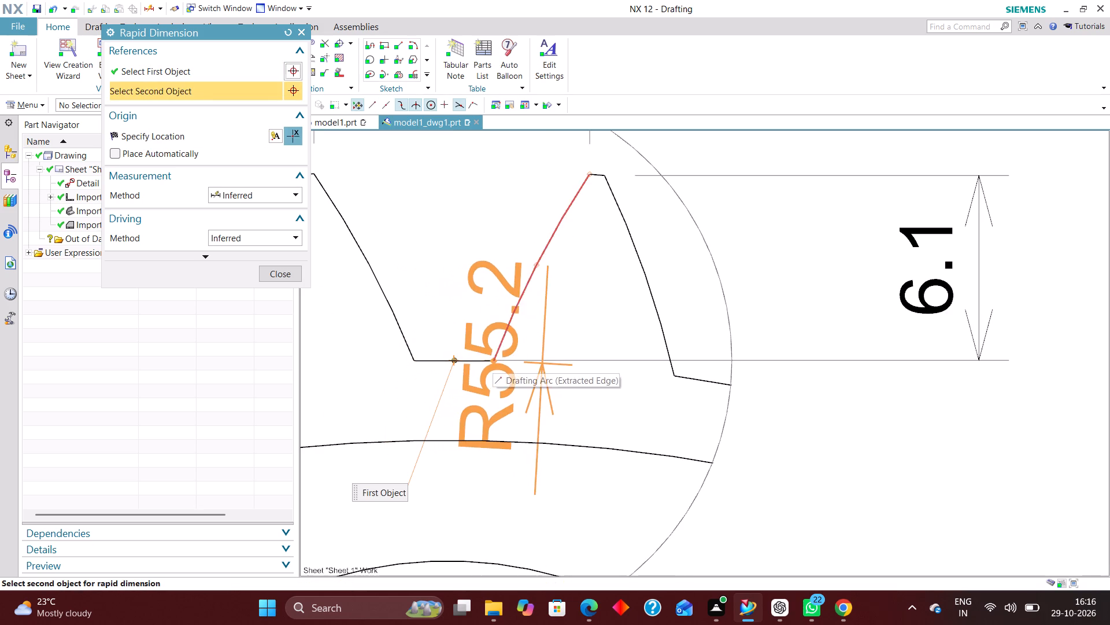
pyautogui.click(493, 358)
pyautogui.click(452, 491)
pyautogui.scroll(-4, 499, 358)
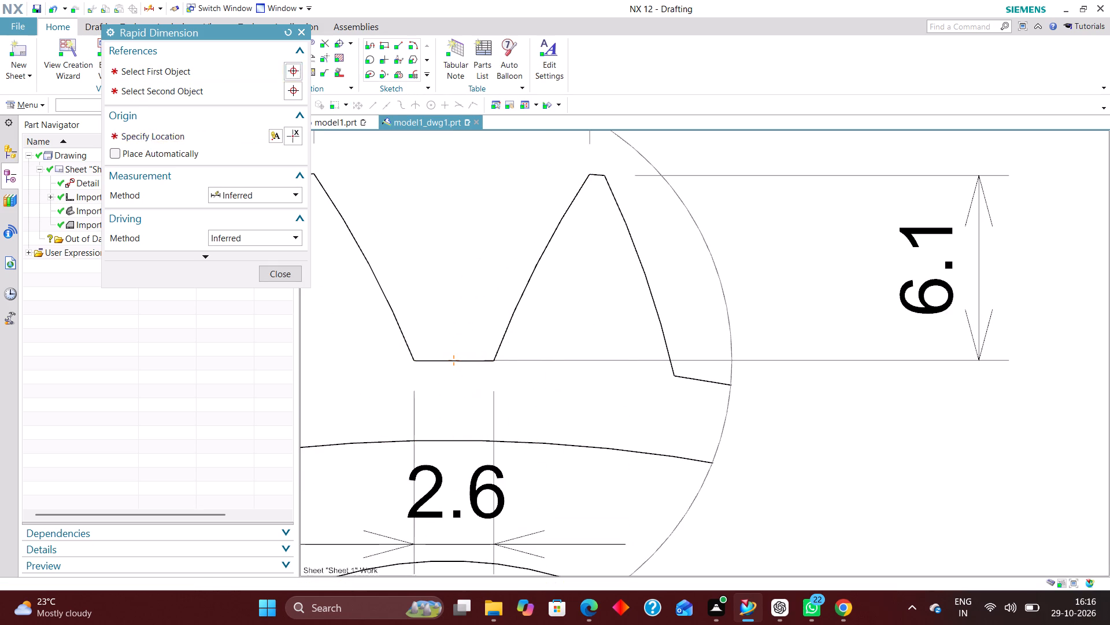
pyautogui.scroll(-4, 508, 392)
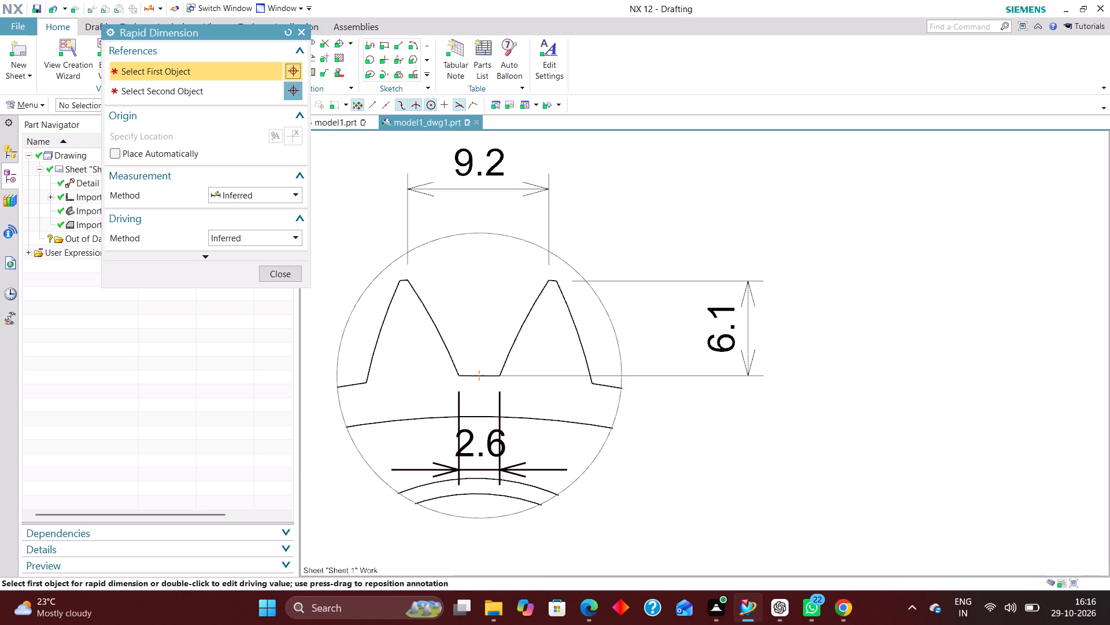
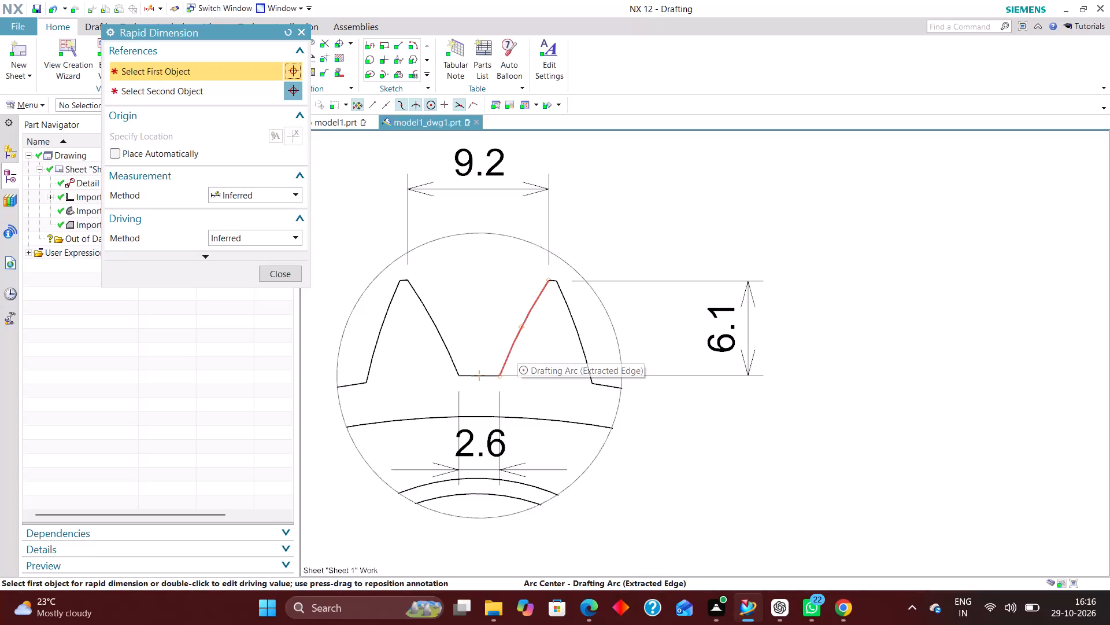
# Set the 9.2 tooth-spacing dimension in Detail A to 0 decimal places.
pyautogui.click(279, 274)
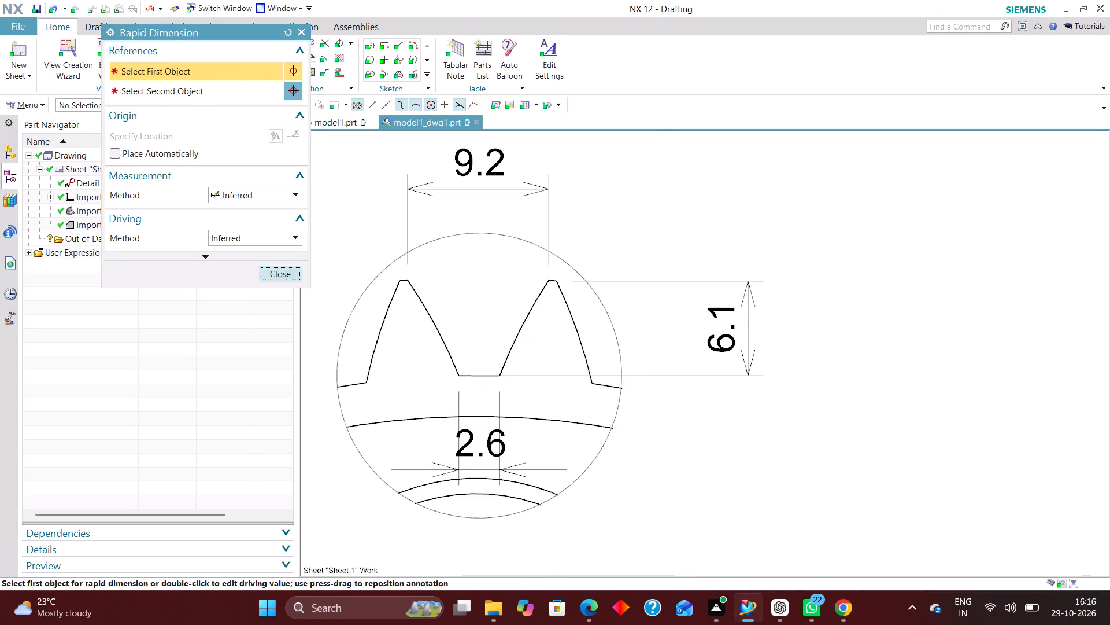
pyautogui.scroll(-4, 512, 271)
pyautogui.doubleClick(490, 159)
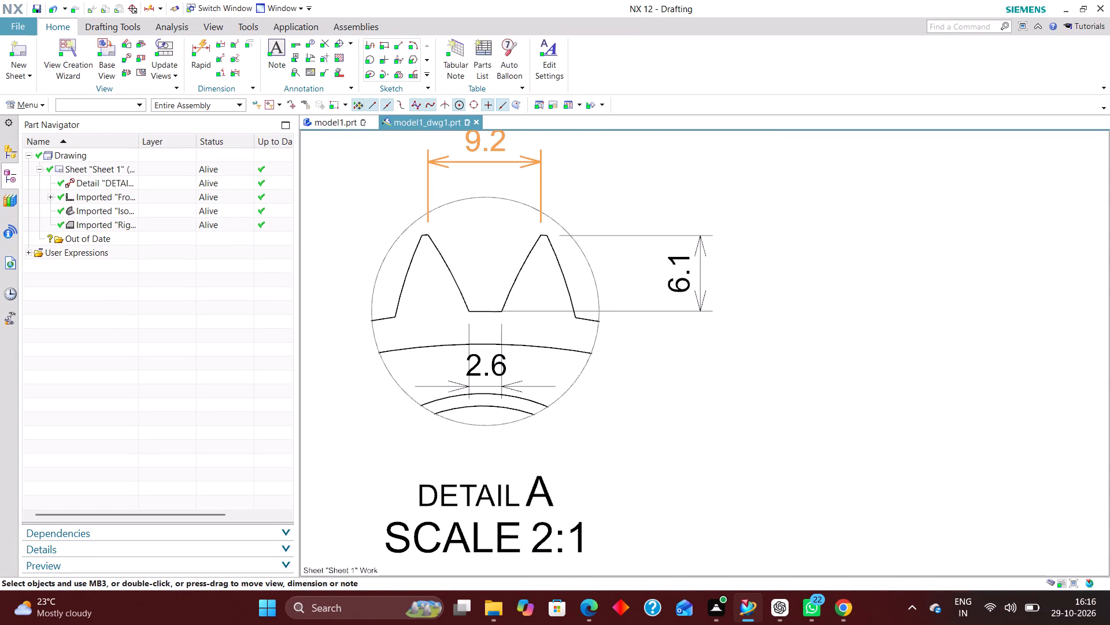
pyautogui.click(394, 283)
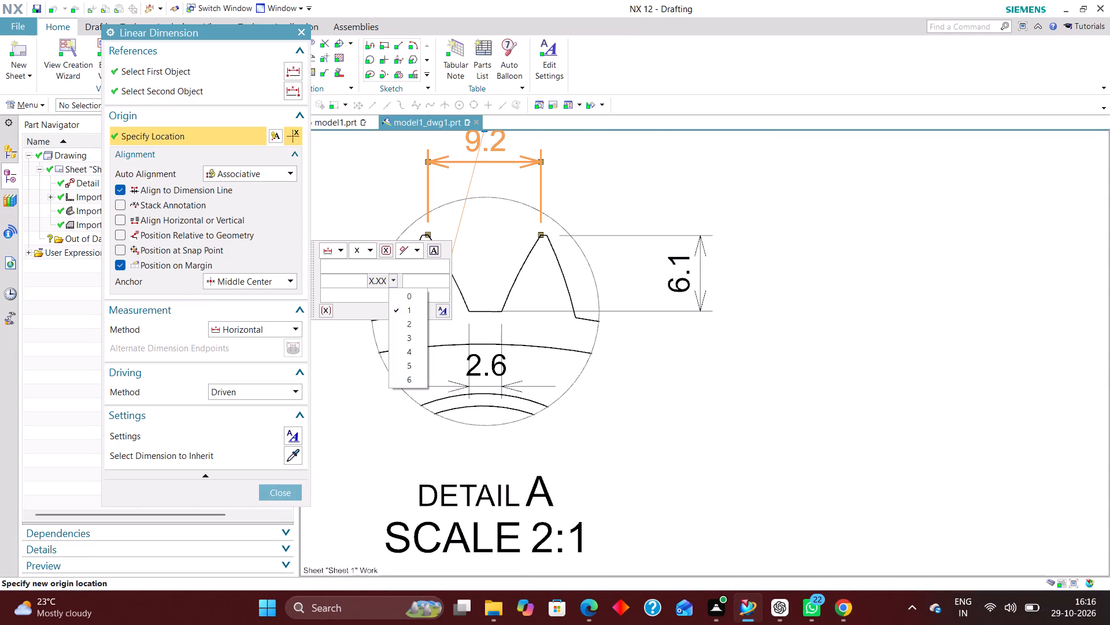
pyautogui.click(406, 297)
pyautogui.click(283, 498)
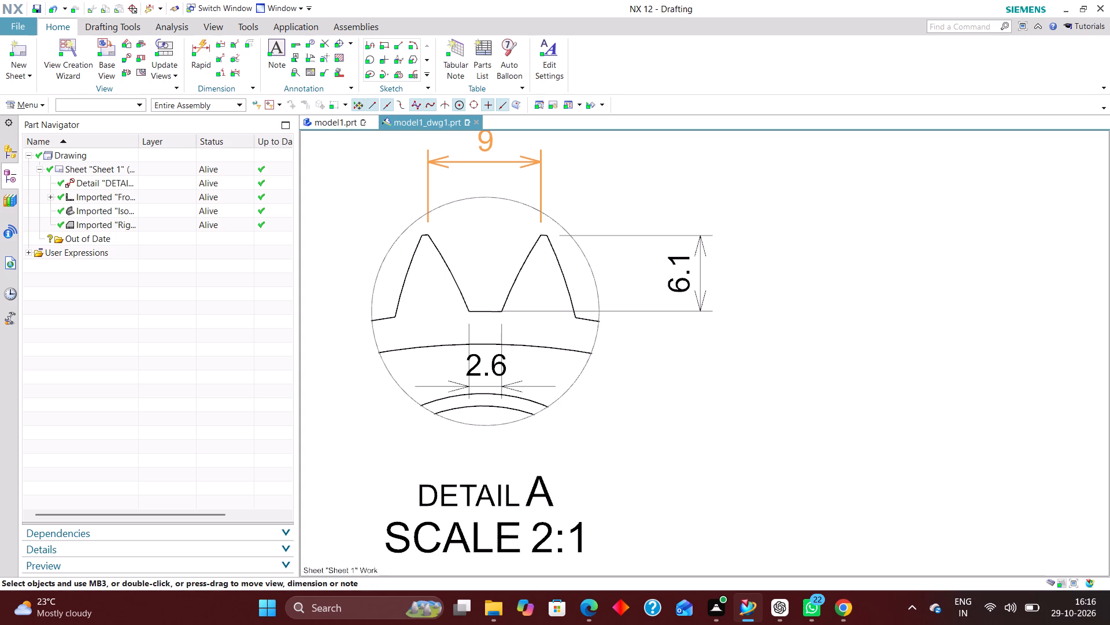
# Move the 2.6 root-width dimension in Detail A so its text sits outside and beside the lower part of the detail circle.
pyautogui.scroll(-2, 464, 299)
pyautogui.scroll(1, 467, 303)
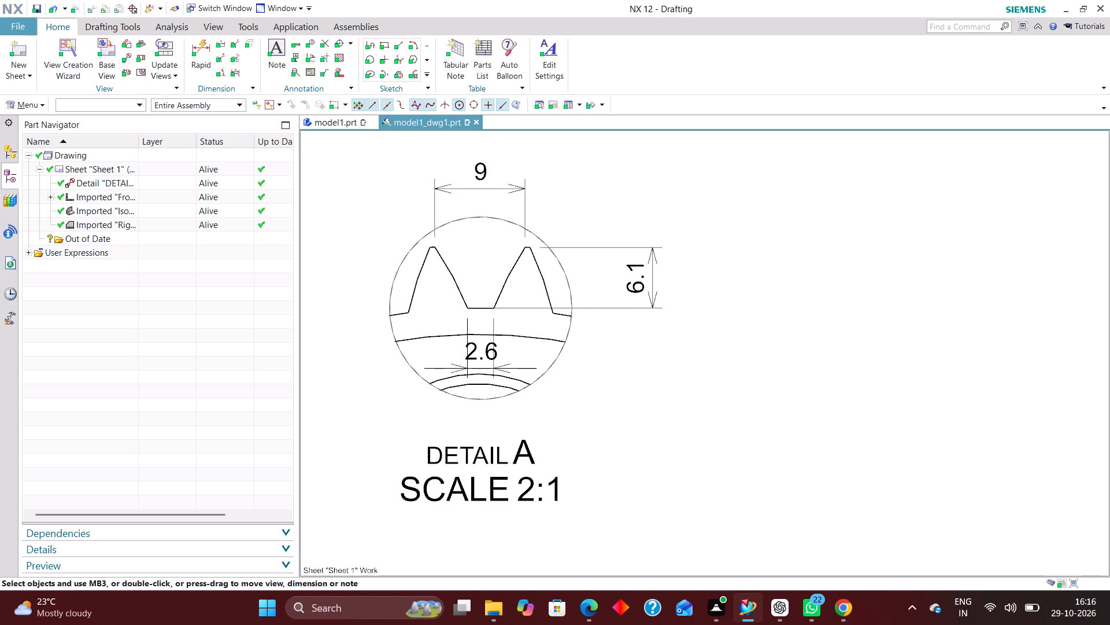
pyautogui.scroll(-2, 461, 258)
pyautogui.scroll(3, 478, 298)
pyautogui.moveTo(464, 339); pyautogui.dragTo(512, 340)
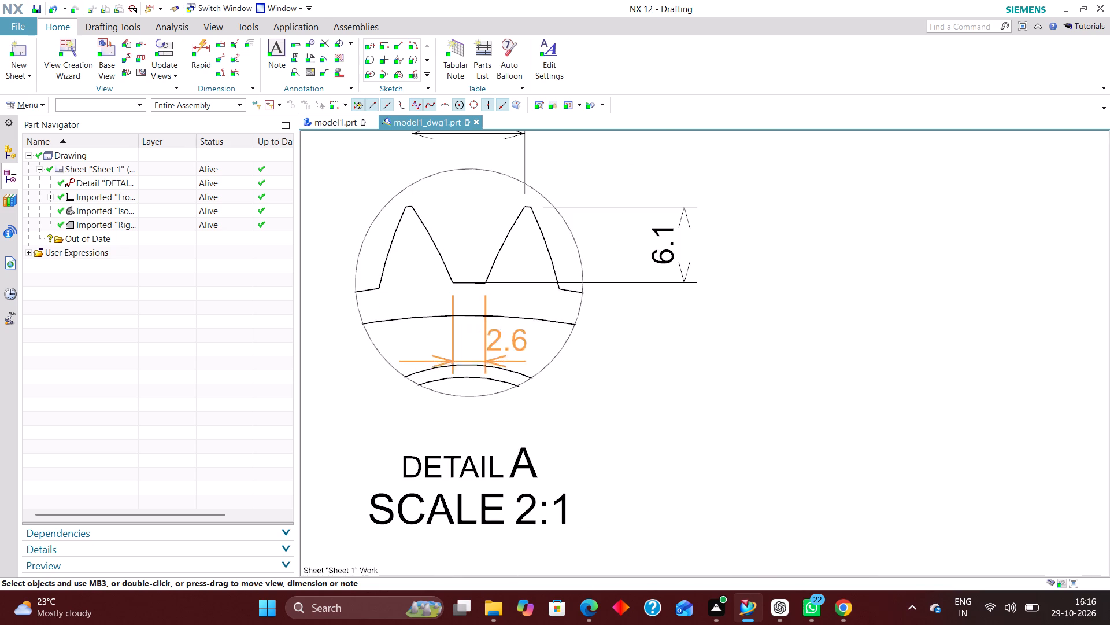
pyautogui.moveTo(512, 340); pyautogui.dragTo(646, 377)
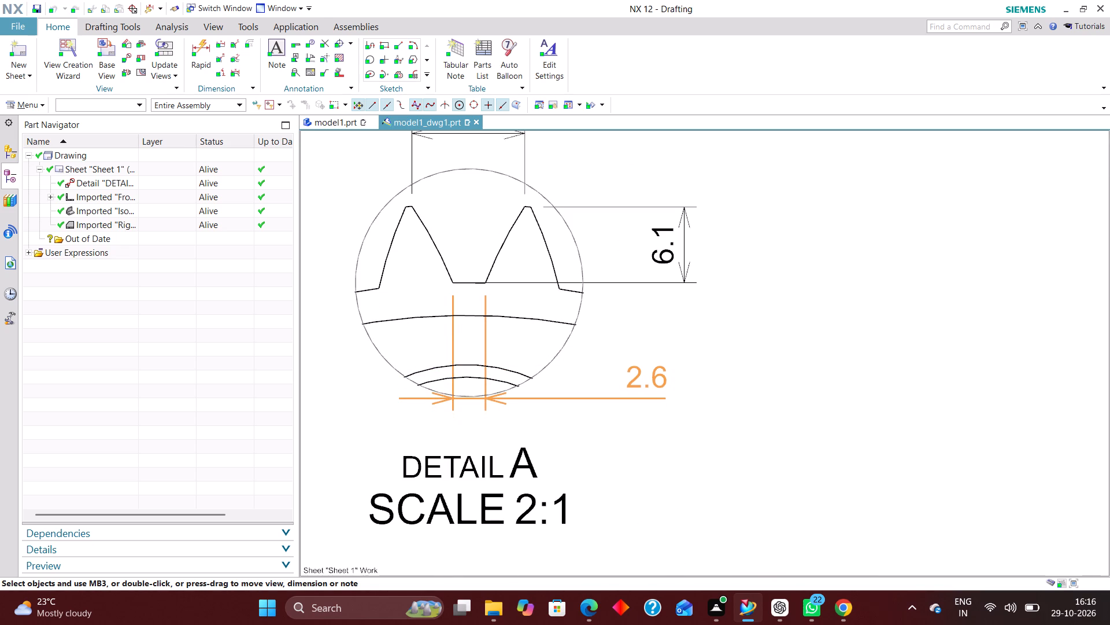
pyautogui.moveTo(646, 377); pyautogui.dragTo(655, 388)
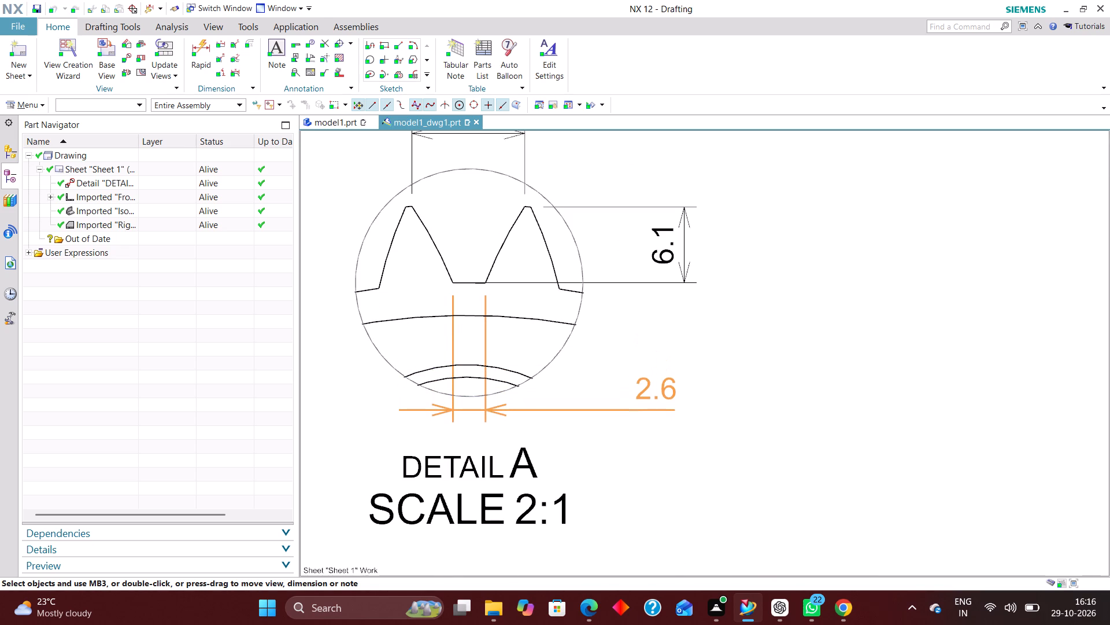
pyautogui.moveTo(655, 388); pyautogui.dragTo(653, 375)
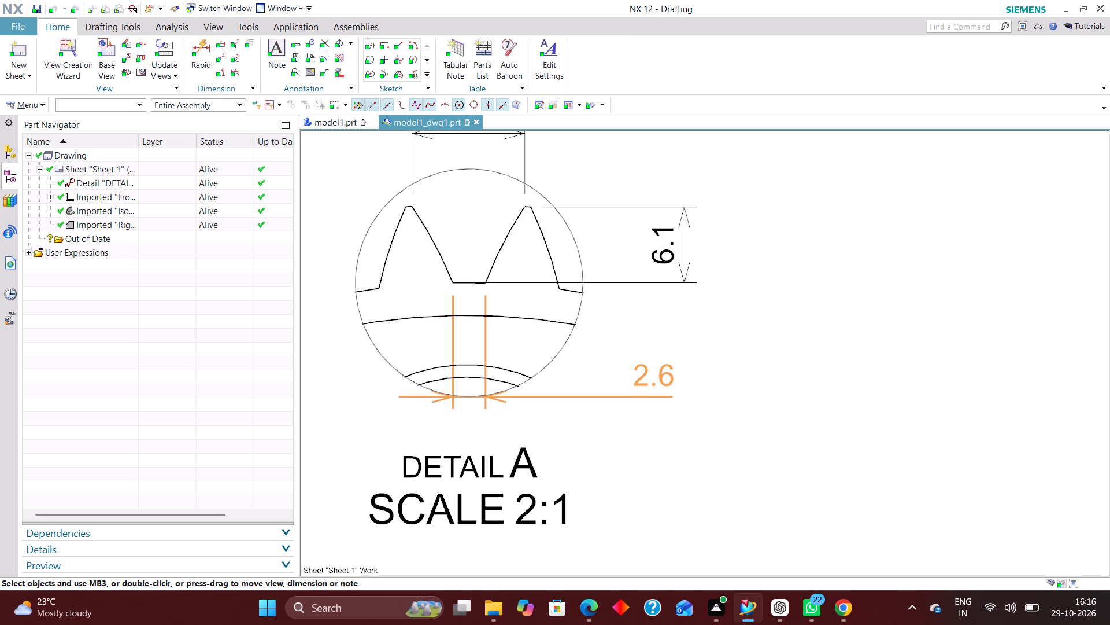
pyautogui.moveTo(653, 375); pyautogui.dragTo(653, 374)
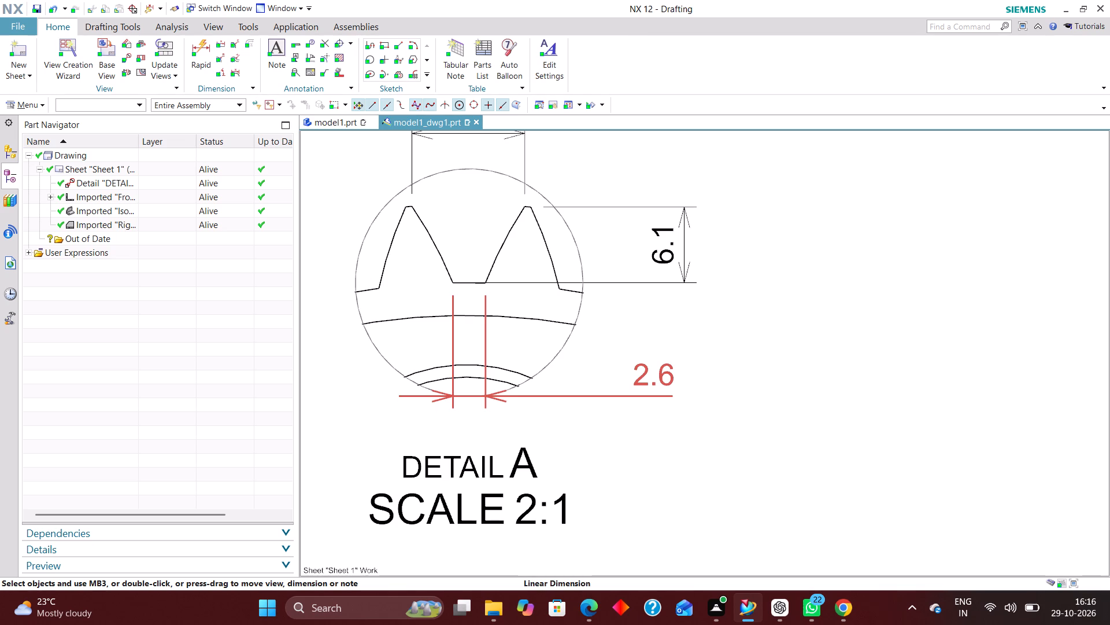
# Add a radial Rapid Dimension to a tooth flank arc near the top of the gear's front view.
pyautogui.scroll(-3, 610, 334)
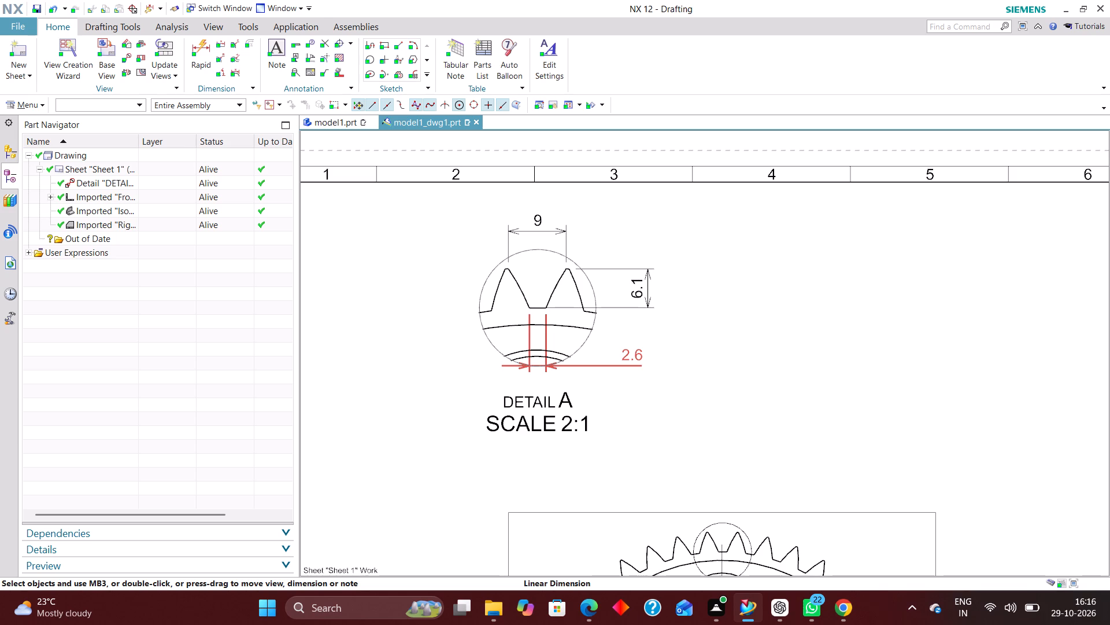
pyautogui.scroll(-2, 490, 307)
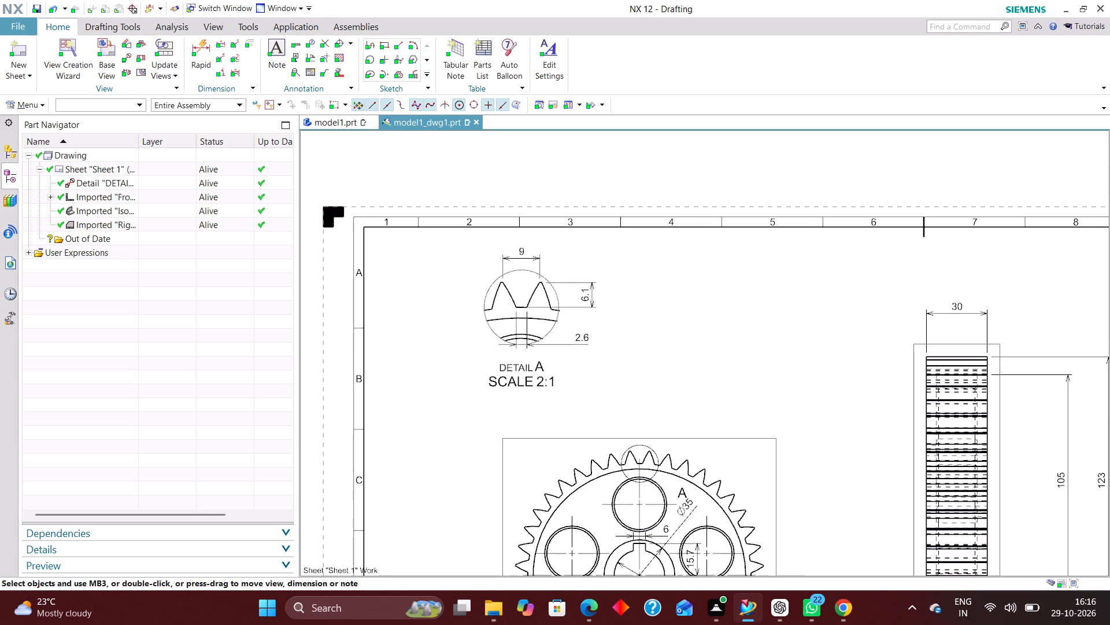
pyautogui.scroll(-1, 565, 343)
pyautogui.scroll(5, 594, 455)
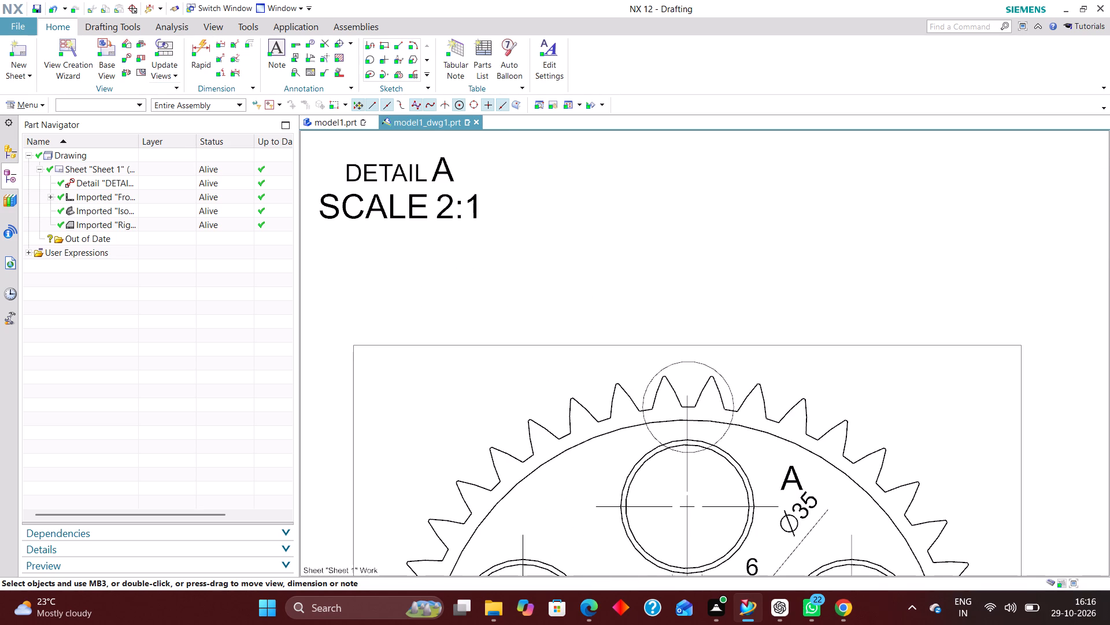
pyautogui.click(199, 42)
pyautogui.click(249, 192)
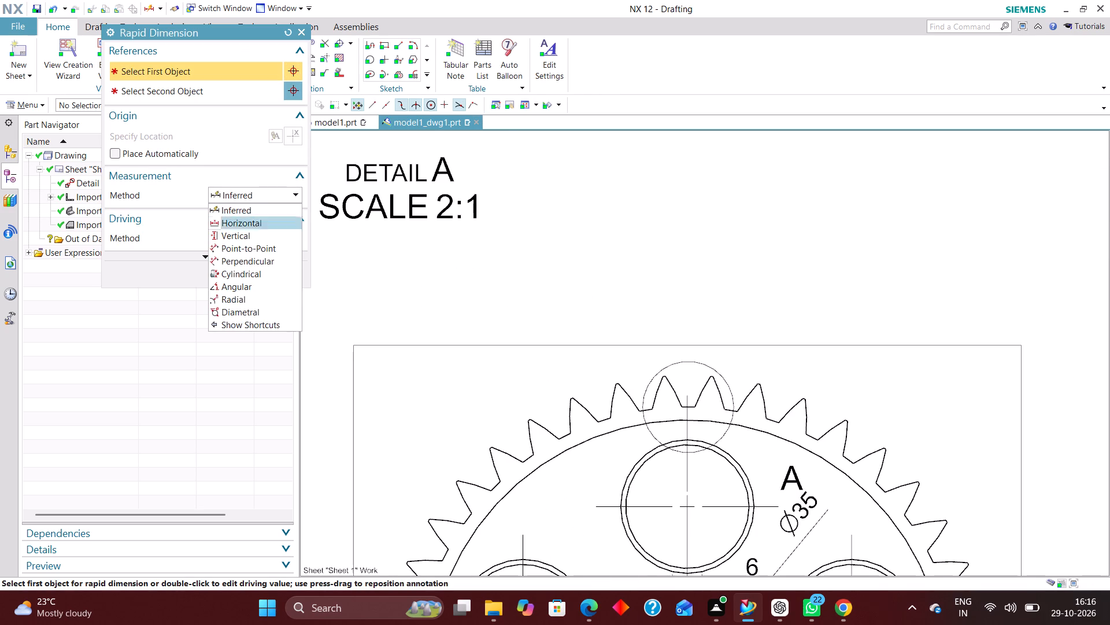
pyautogui.click(266, 297)
pyautogui.scroll(3, 599, 430)
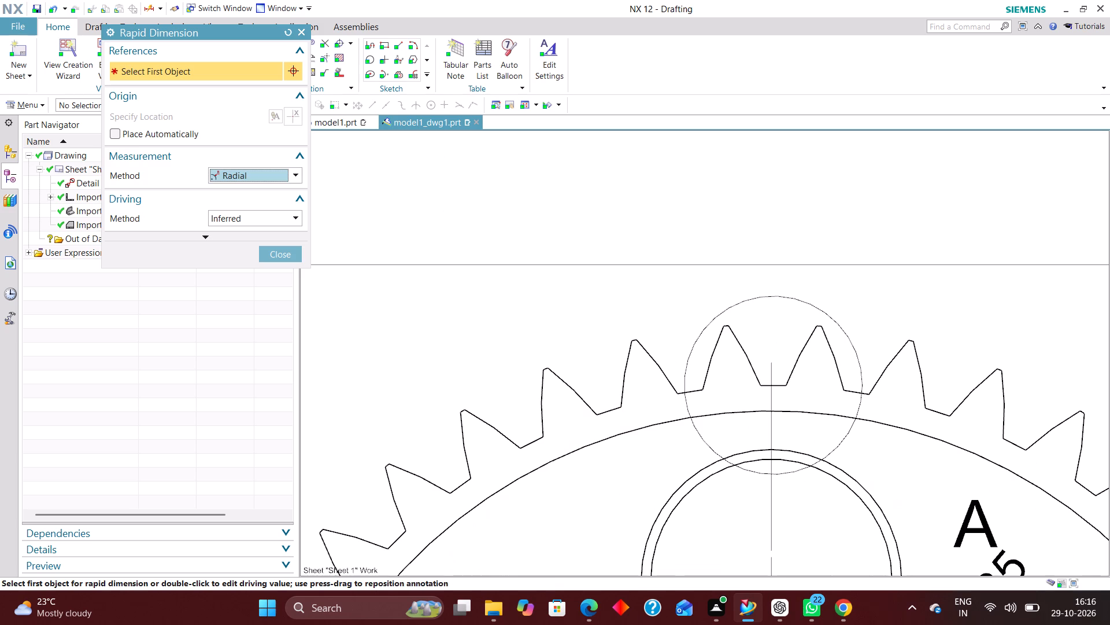
pyautogui.click(586, 398)
pyautogui.moveTo(378, 351); pyautogui.dragTo(384, 407)
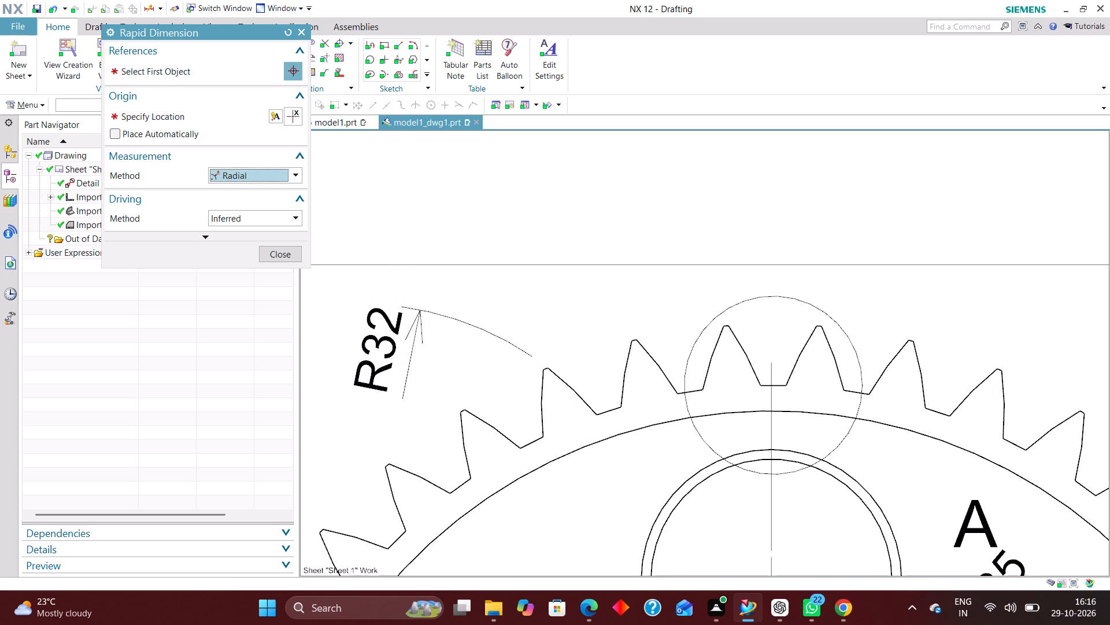
pyautogui.click(282, 252)
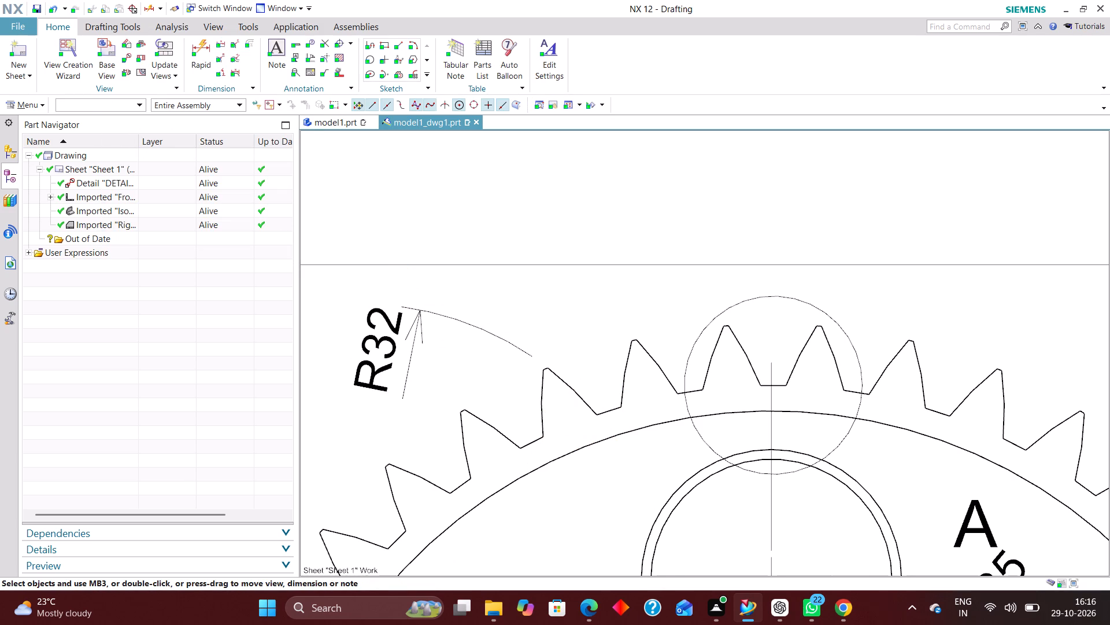
# Reposition the R32 radial dimension text alongside the upper-left teeth, within the gear's front view border.
pyautogui.moveTo(383, 369); pyautogui.dragTo(380, 485)
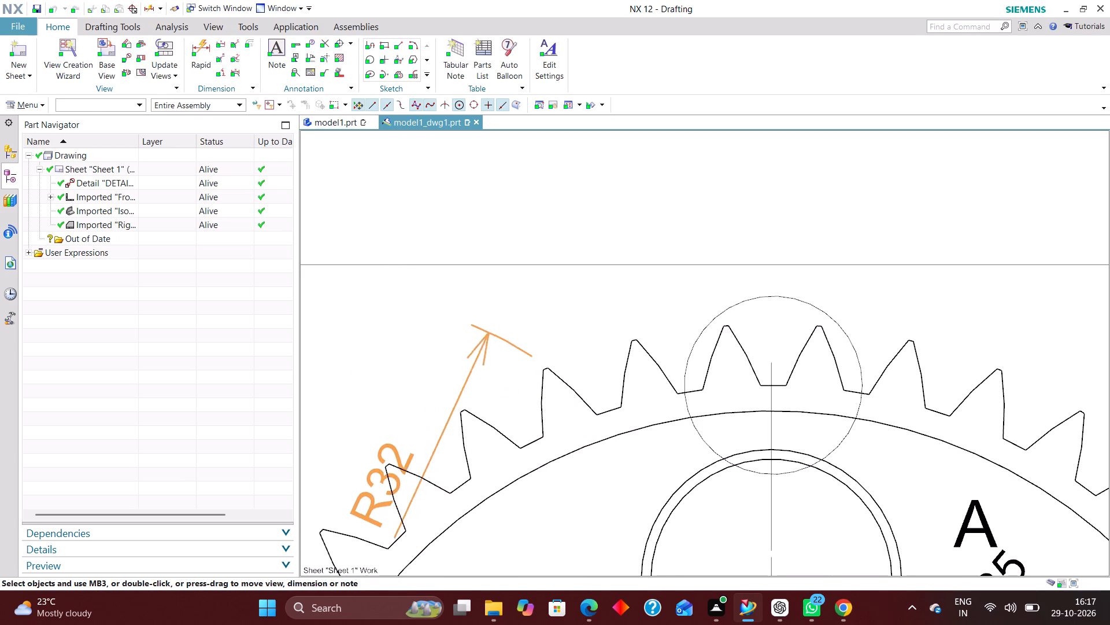
pyautogui.moveTo(380, 485); pyautogui.dragTo(339, 484)
pyautogui.scroll(-4, 462, 416)
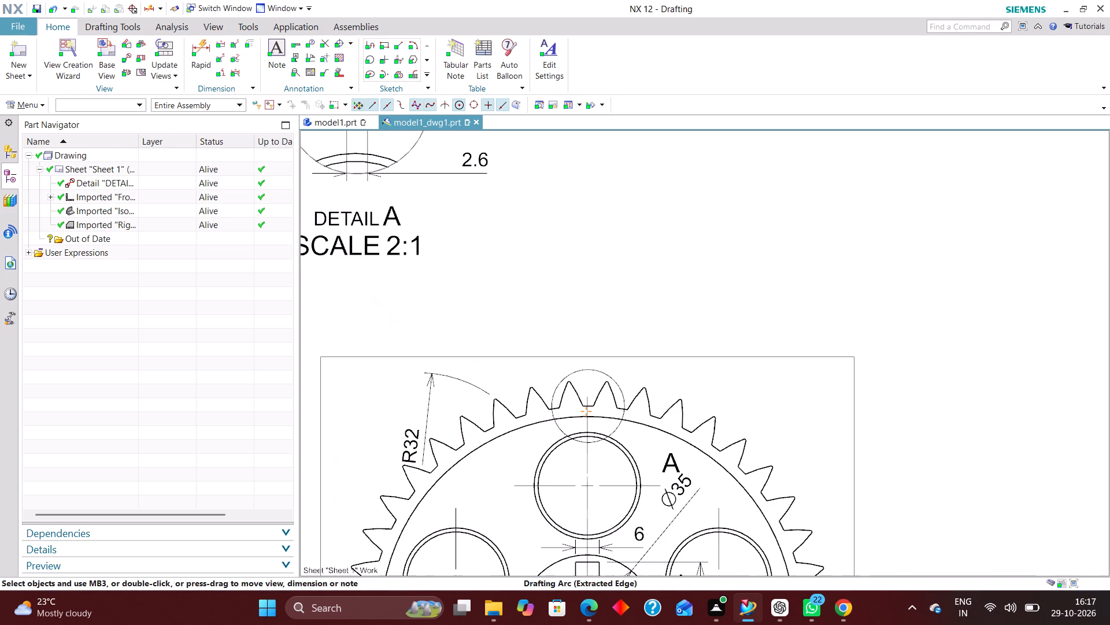
pyautogui.scroll(-2, 505, 383)
pyautogui.scroll(2, 514, 337)
# Shift the gear's front view and right side view lower on the sheet, giving more space below Detail A.
pyautogui.moveTo(588, 208); pyautogui.dragTo(496, 288, button='right')
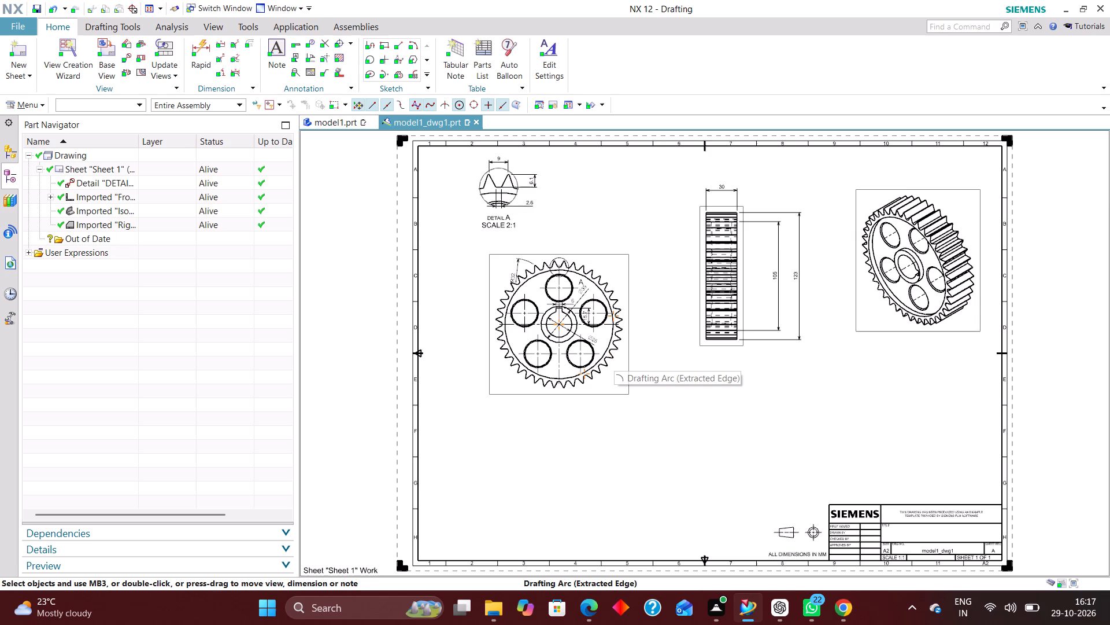
pyautogui.scroll(5, 505, 178)
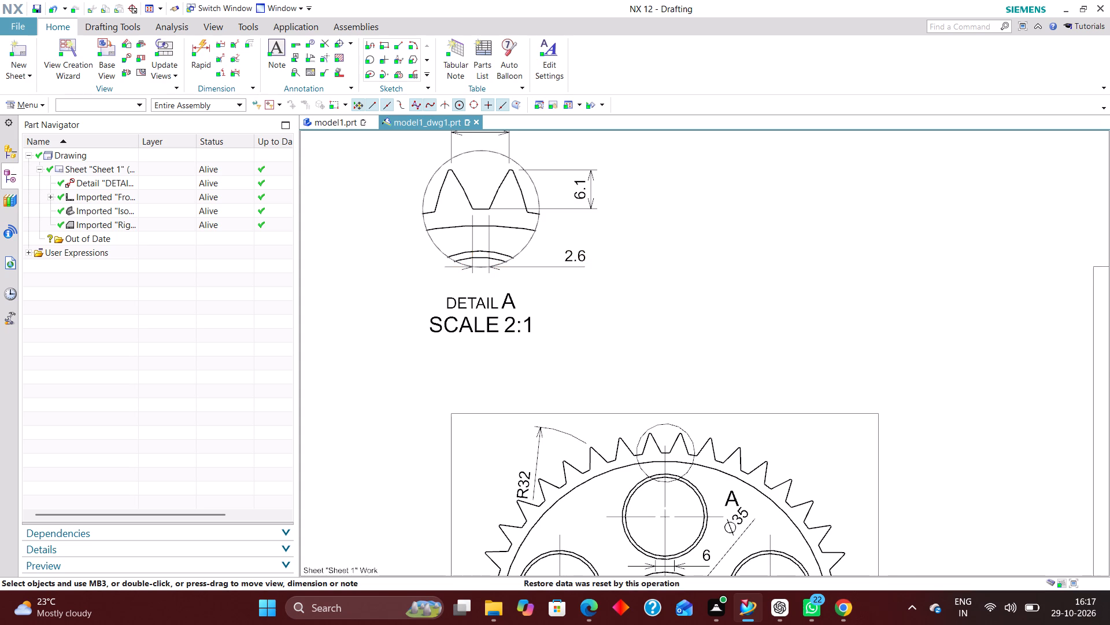
pyautogui.scroll(-3, 549, 386)
pyautogui.scroll(-2, 578, 333)
pyautogui.scroll(3, 640, 304)
pyautogui.moveTo(649, 289); pyautogui.dragTo(601, 374, button='right')
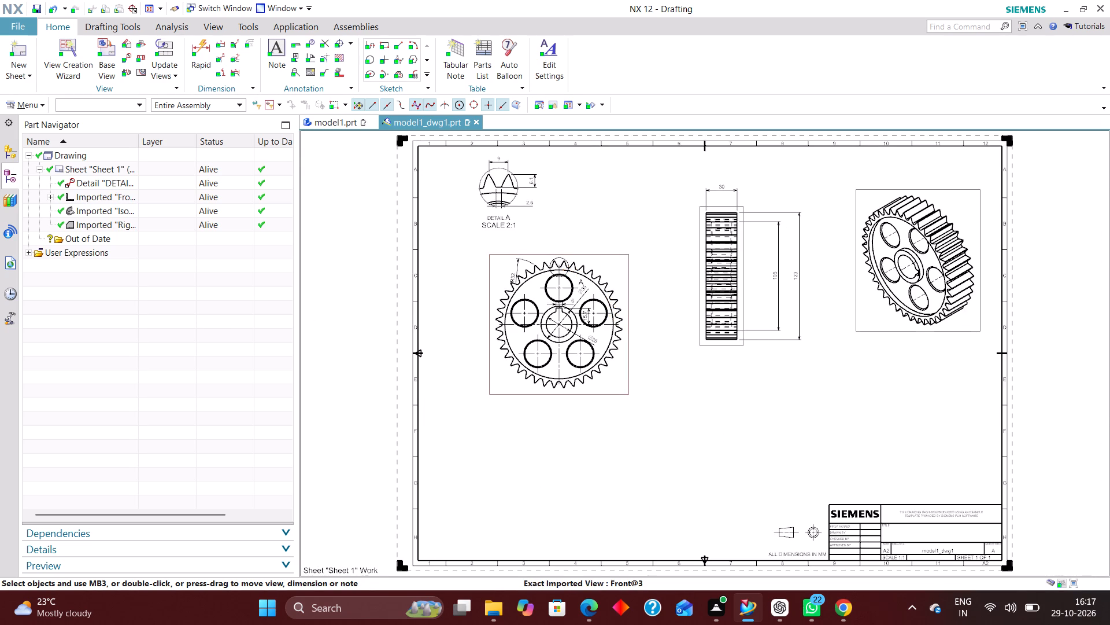
pyautogui.moveTo(613, 393); pyautogui.dragTo(620, 423)
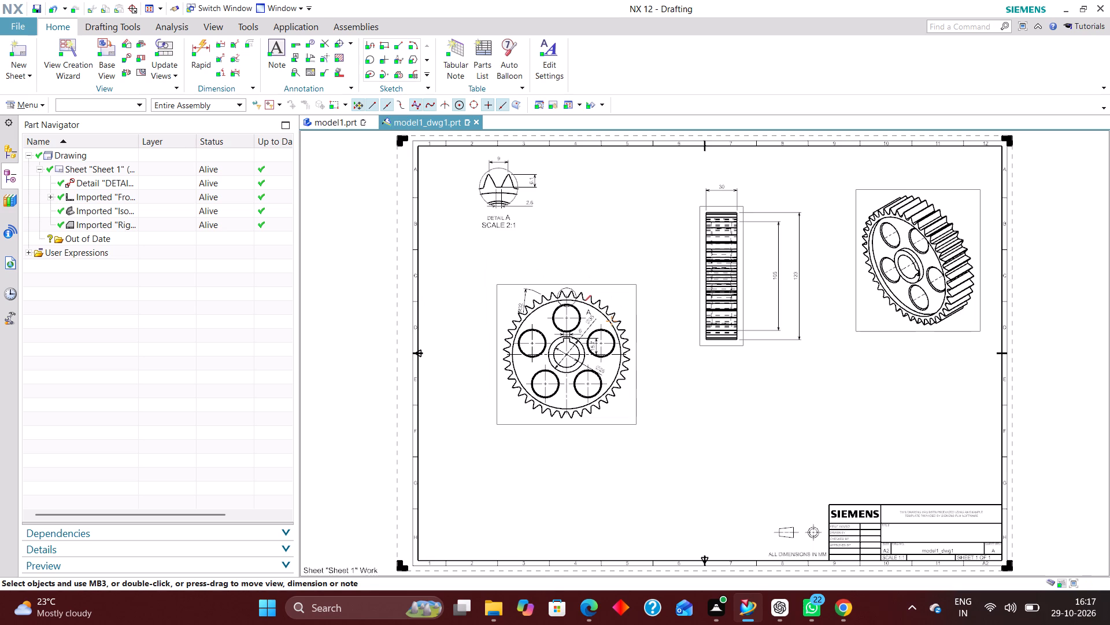
pyautogui.scroll(-3, 580, 289)
pyautogui.scroll(3, 691, 312)
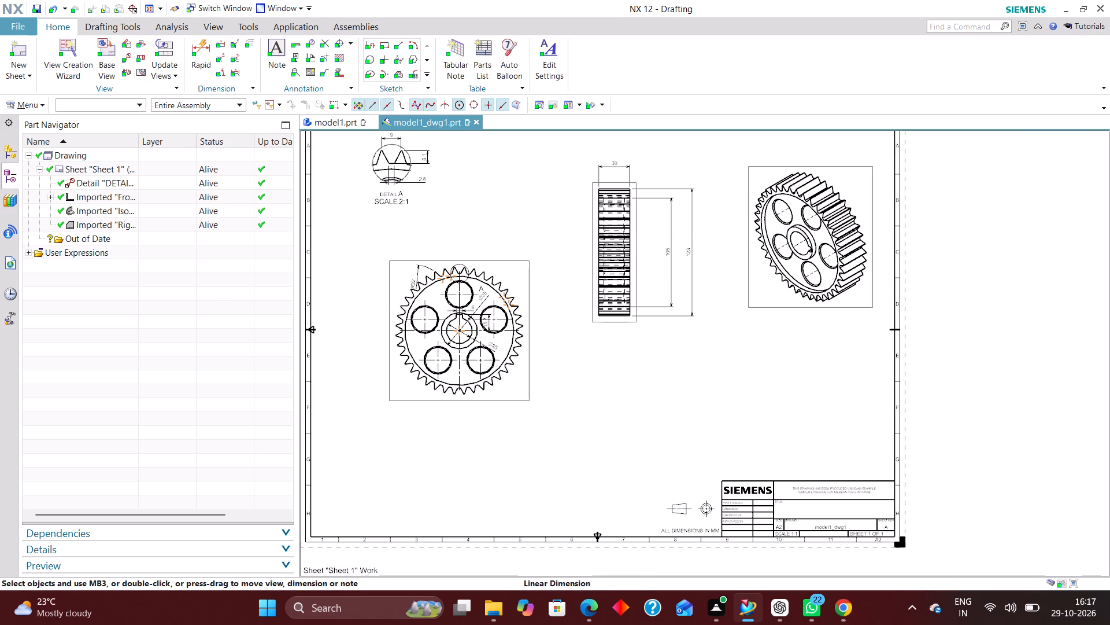
pyautogui.moveTo(630, 322); pyautogui.dragTo(635, 345)
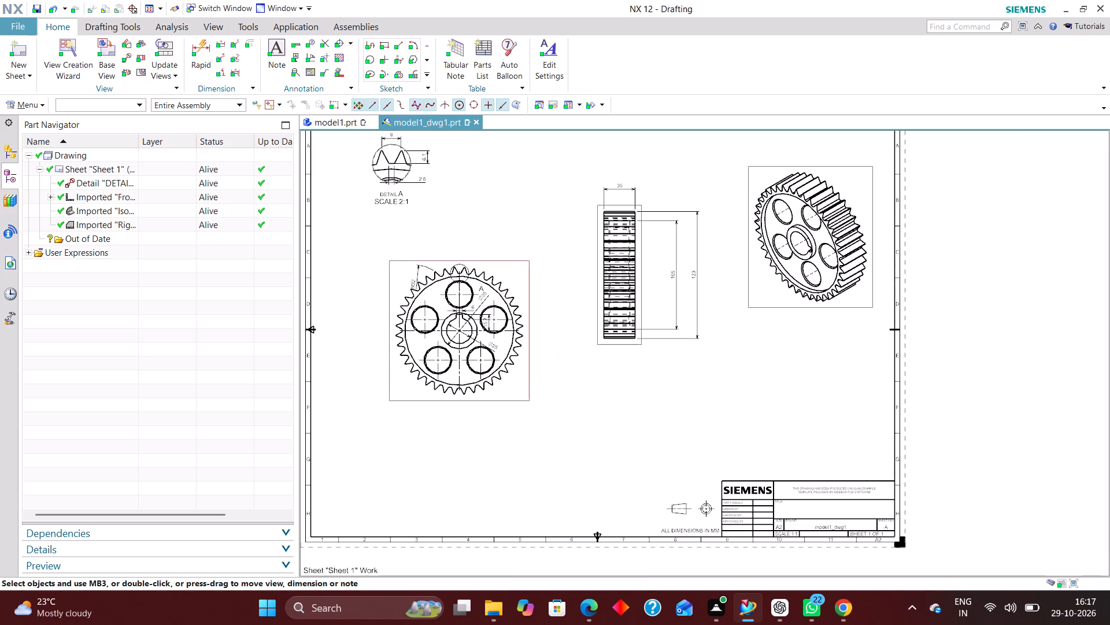
pyautogui.moveTo(524, 260); pyautogui.dragTo(535, 255)
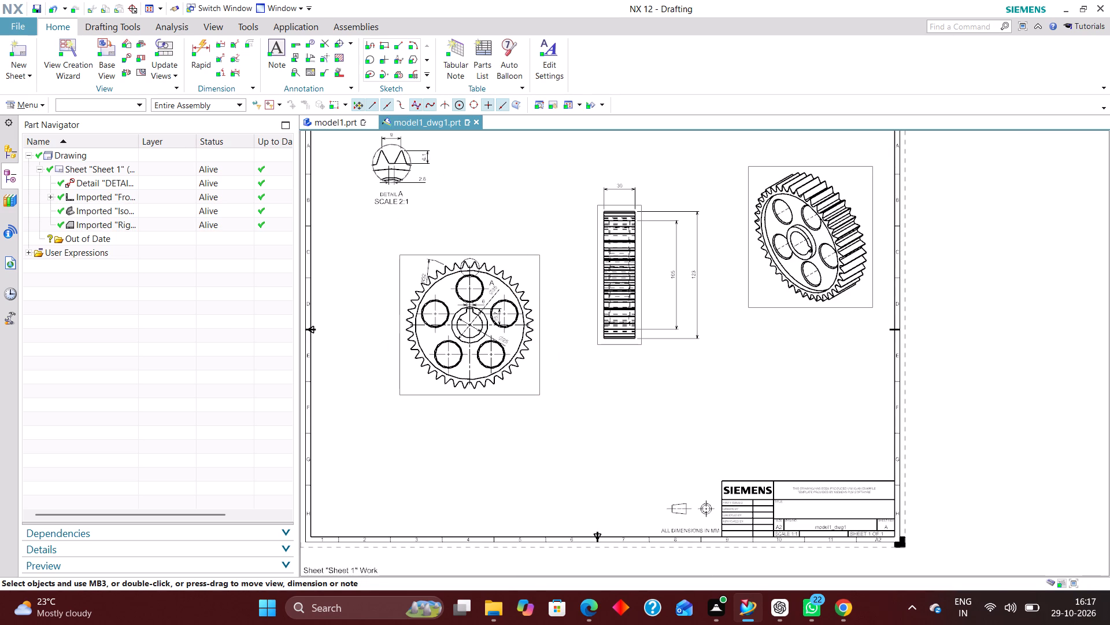
pyautogui.moveTo(494, 398); pyautogui.dragTo(482, 402)
pyautogui.scroll(-3, 424, 200)
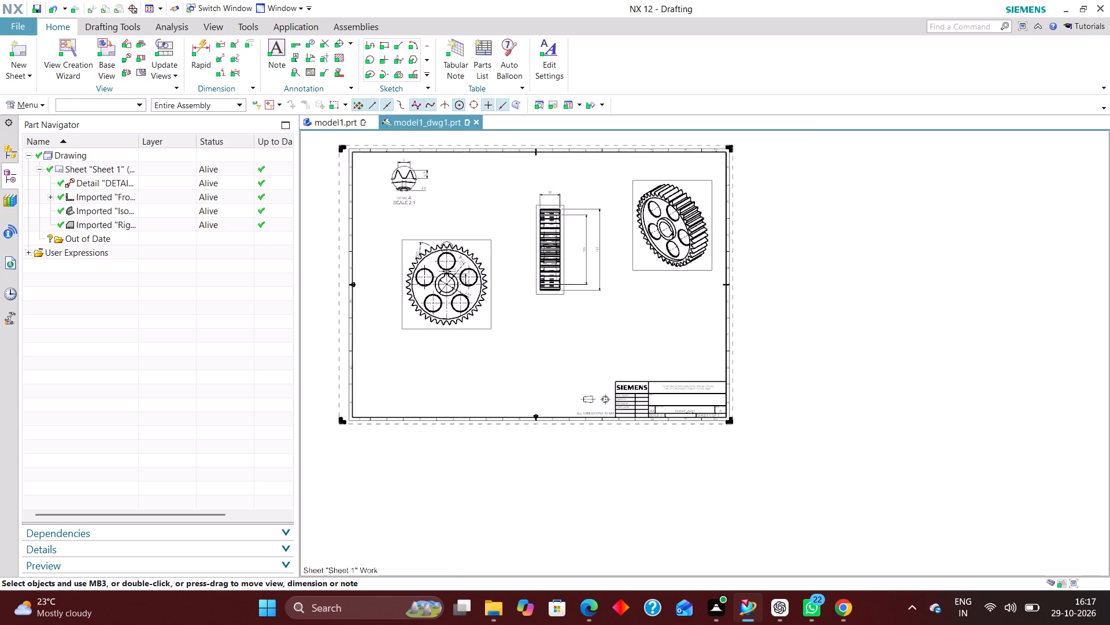
# Move the Detail A view slightly down and to the right, above the gear's front view.
pyautogui.scroll(7, 415, 167)
pyautogui.moveTo(435, 281); pyautogui.dragTo(452, 292)
pyautogui.click(510, 291)
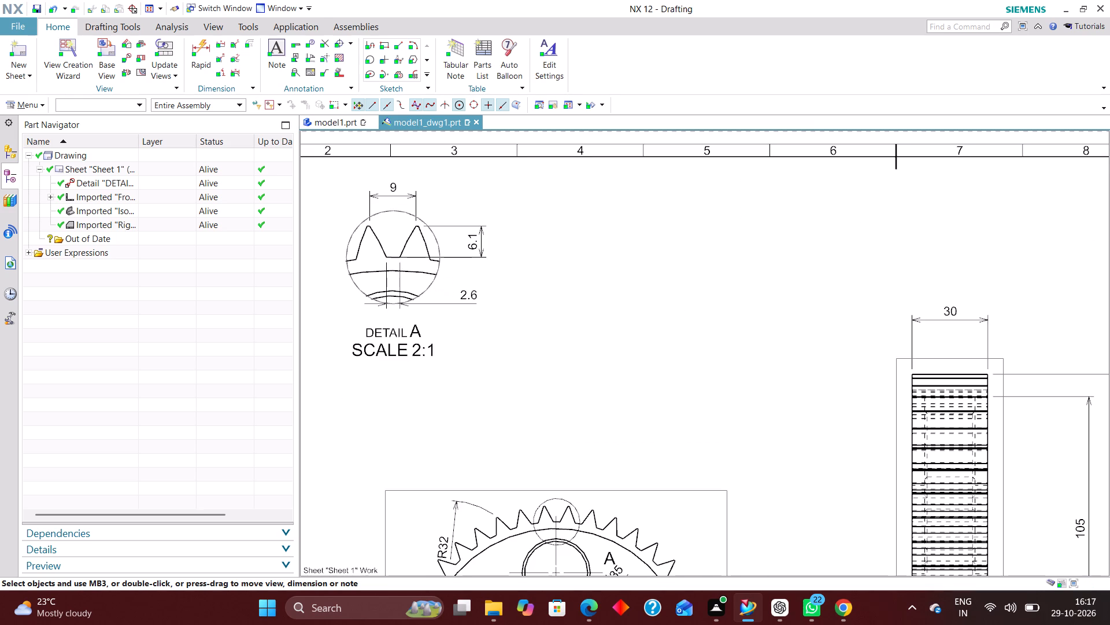
pyautogui.click(488, 353)
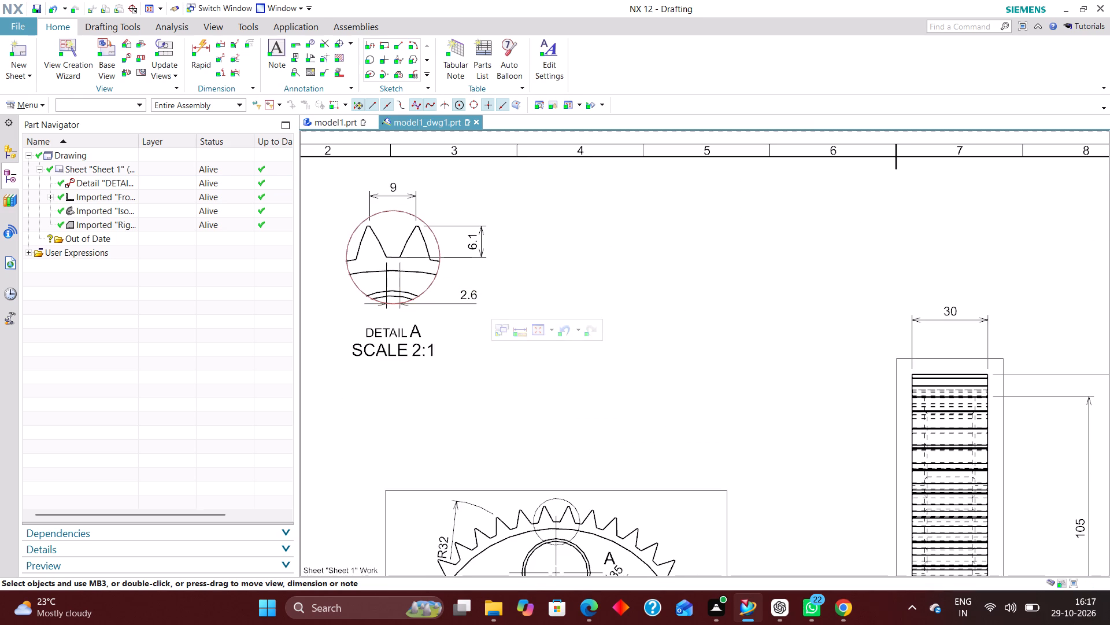
pyautogui.moveTo(419, 296); pyautogui.dragTo(478, 337)
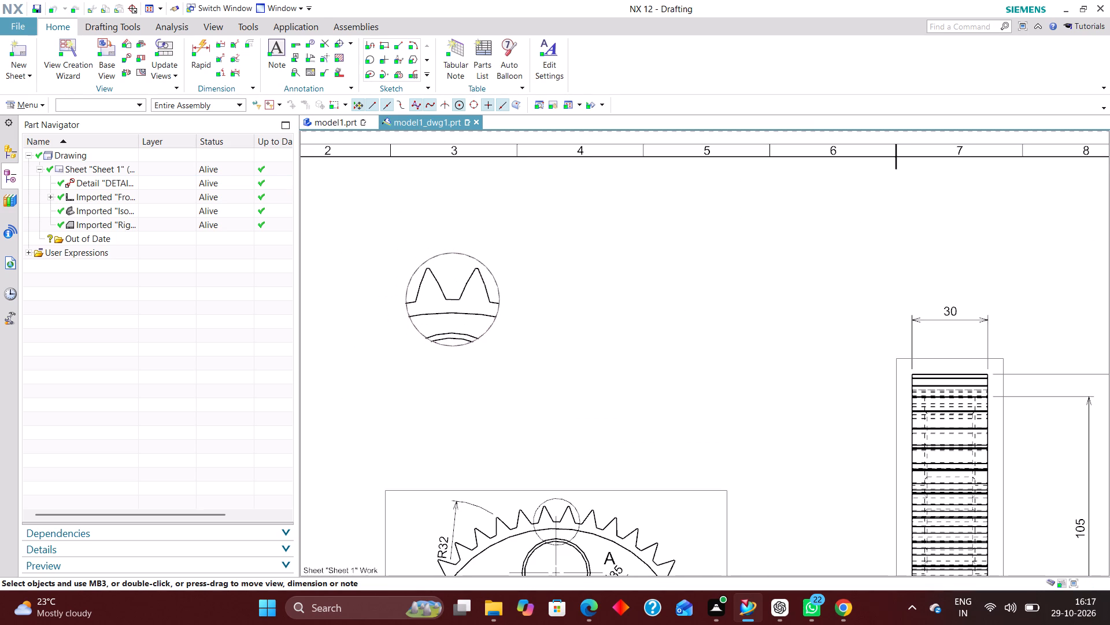
pyautogui.moveTo(478, 337); pyautogui.dragTo(457, 330)
# Move the 6.1 tooth-height dimension farther right of Detail A and place its text above the extension lines.
pyautogui.scroll(-2, 436, 307)
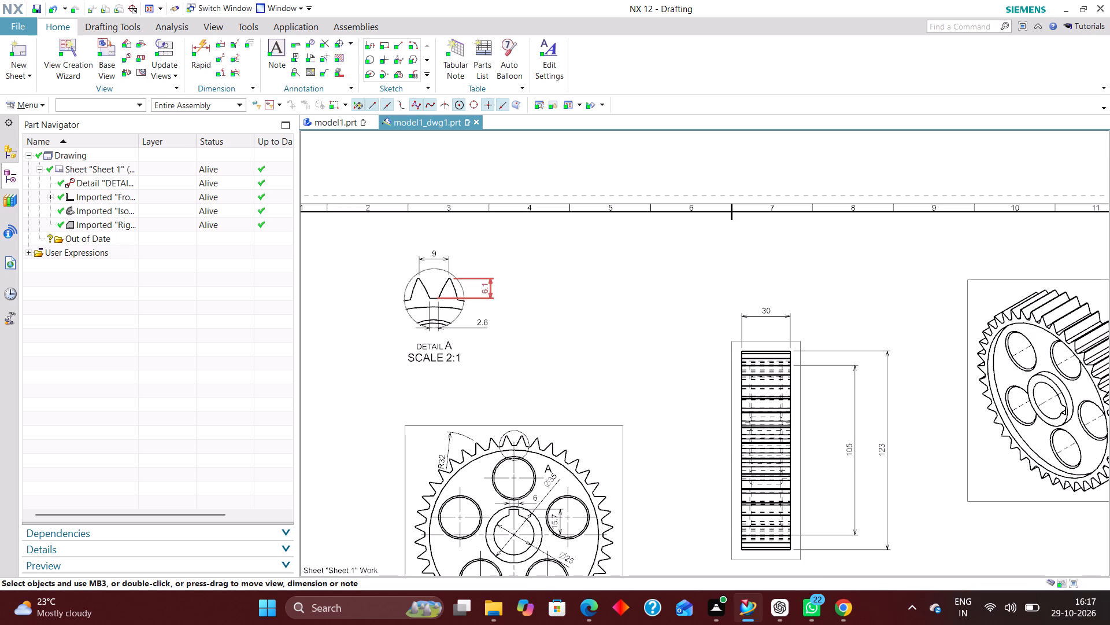
pyautogui.moveTo(486, 286); pyautogui.dragTo(500, 285)
pyautogui.moveTo(500, 285); pyautogui.dragTo(503, 284)
pyautogui.moveTo(503, 284); pyautogui.dragTo(502, 255)
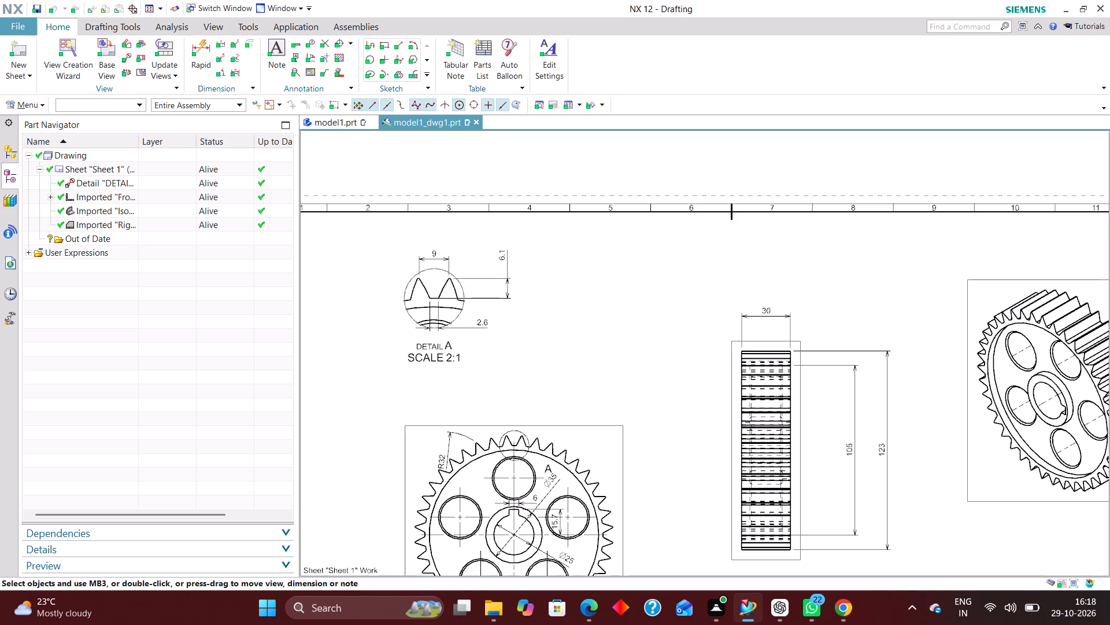
pyautogui.scroll(3, 446, 327)
pyautogui.scroll(-2, 520, 326)
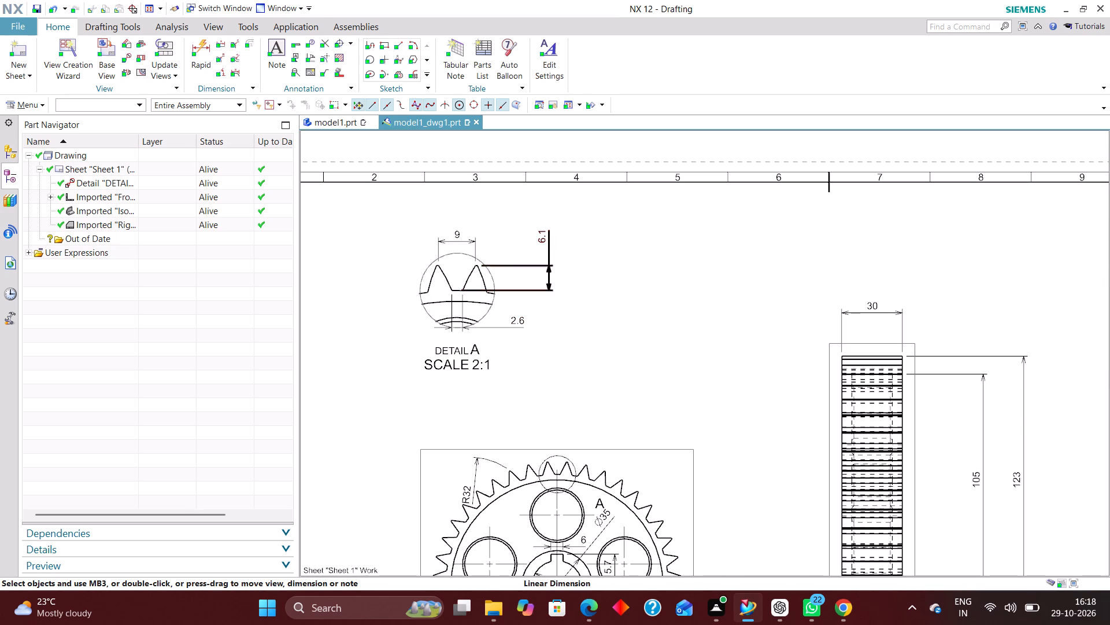
# Set the arrows of the 6.1 tooth-height dimension in Detail A to point from outside the extension lines.
pyautogui.doubleClick(548, 279)
pyautogui.click(550, 266)
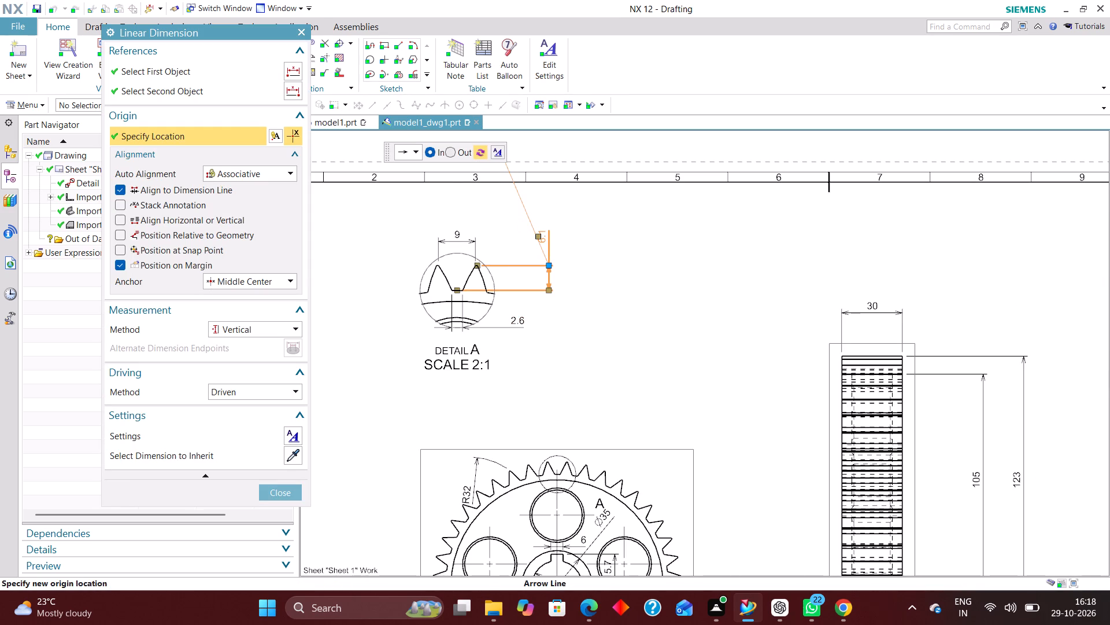
pyautogui.click(453, 150)
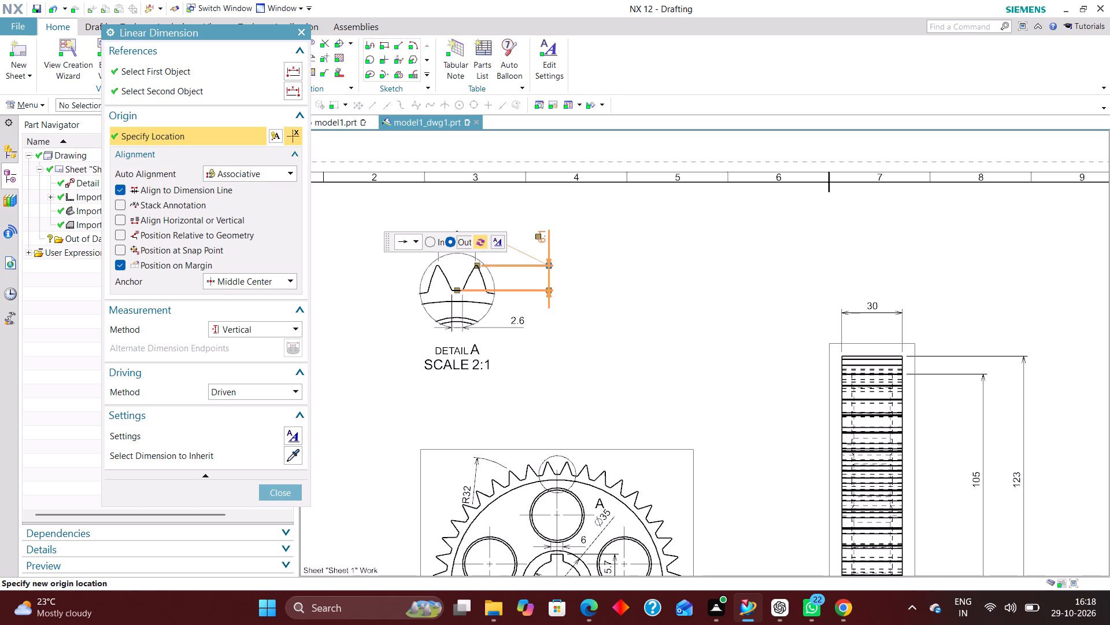
pyautogui.click(282, 492)
# Move the gear's right side view slightly lower and to the right on the sheet.
pyautogui.scroll(-3, 406, 417)
pyautogui.scroll(4, 460, 535)
pyautogui.scroll(-4, 502, 369)
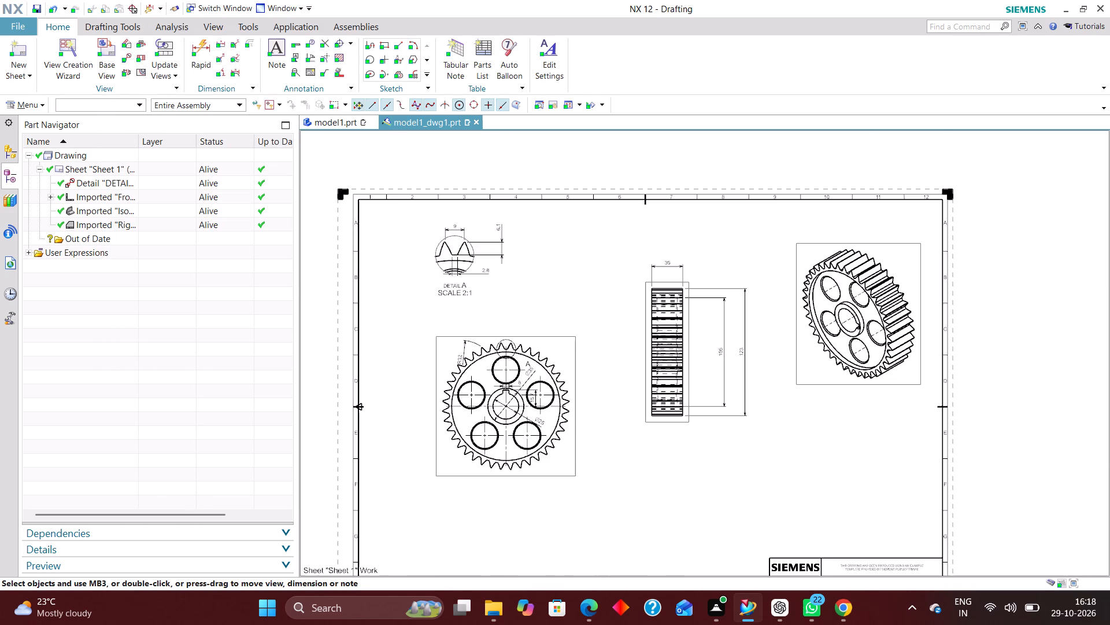
pyautogui.scroll(3, 552, 251)
pyautogui.moveTo(565, 248); pyautogui.dragTo(533, 321, button='right')
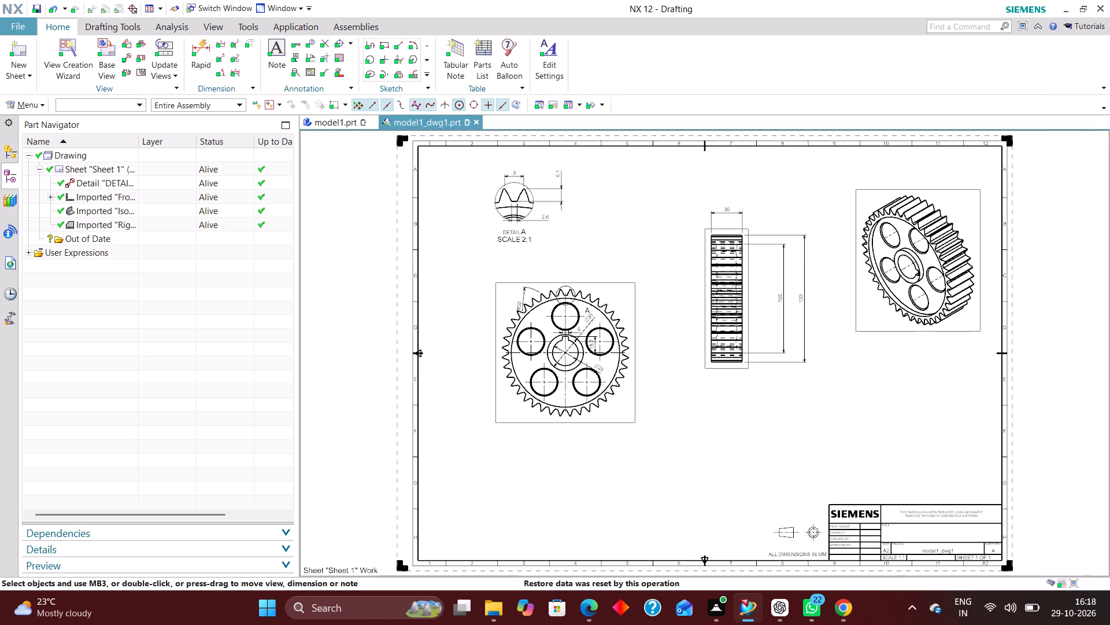
pyautogui.scroll(4, 649, 383)
pyautogui.scroll(-1, 598, 447)
pyautogui.scroll(-2, 532, 391)
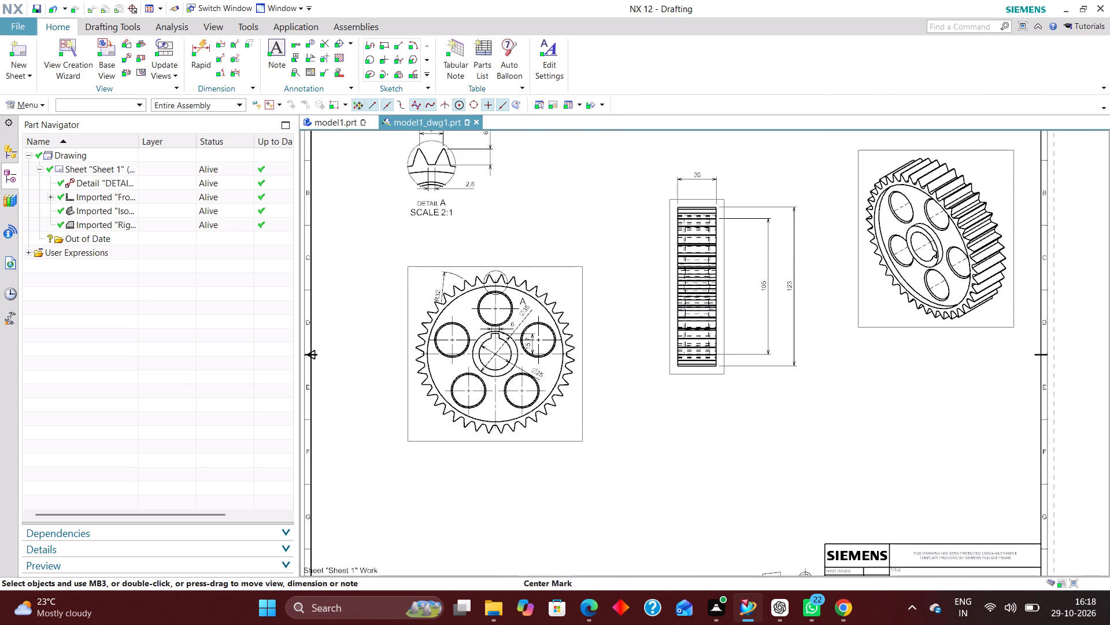
pyautogui.scroll(2, 661, 452)
pyautogui.moveTo(707, 329); pyautogui.dragTo(712, 349)
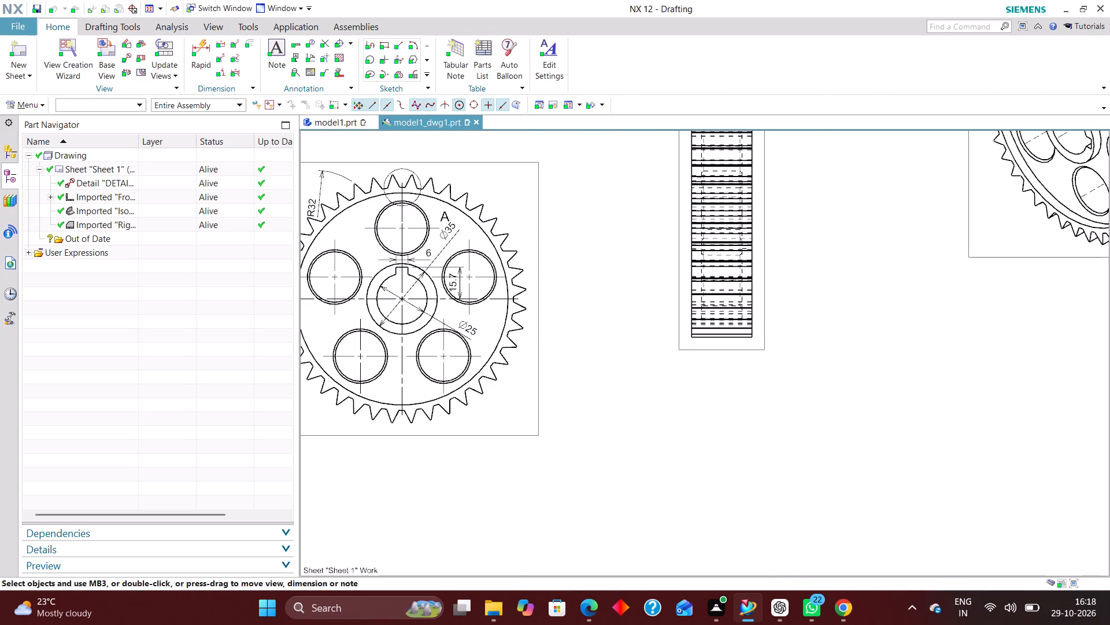
pyautogui.moveTo(712, 349); pyautogui.dragTo(717, 352)
pyautogui.scroll(-3, 691, 427)
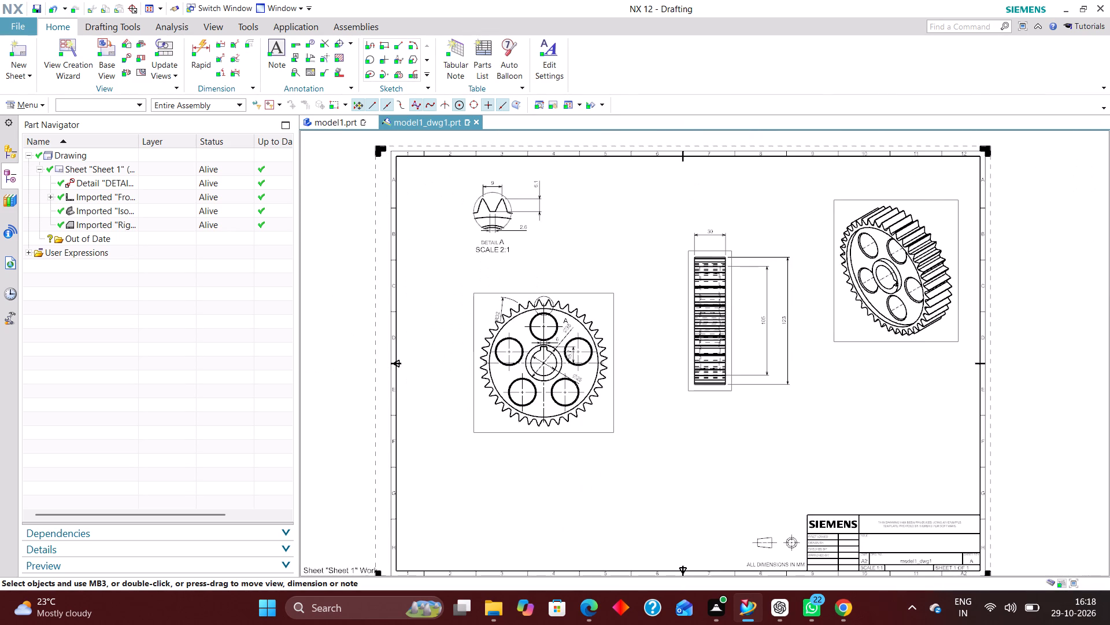
# Review the arrangement of the gear views, their dimensions and the title block on Sheet 1.
pyautogui.scroll(2, 714, 433)
pyautogui.scroll(-1, 723, 402)
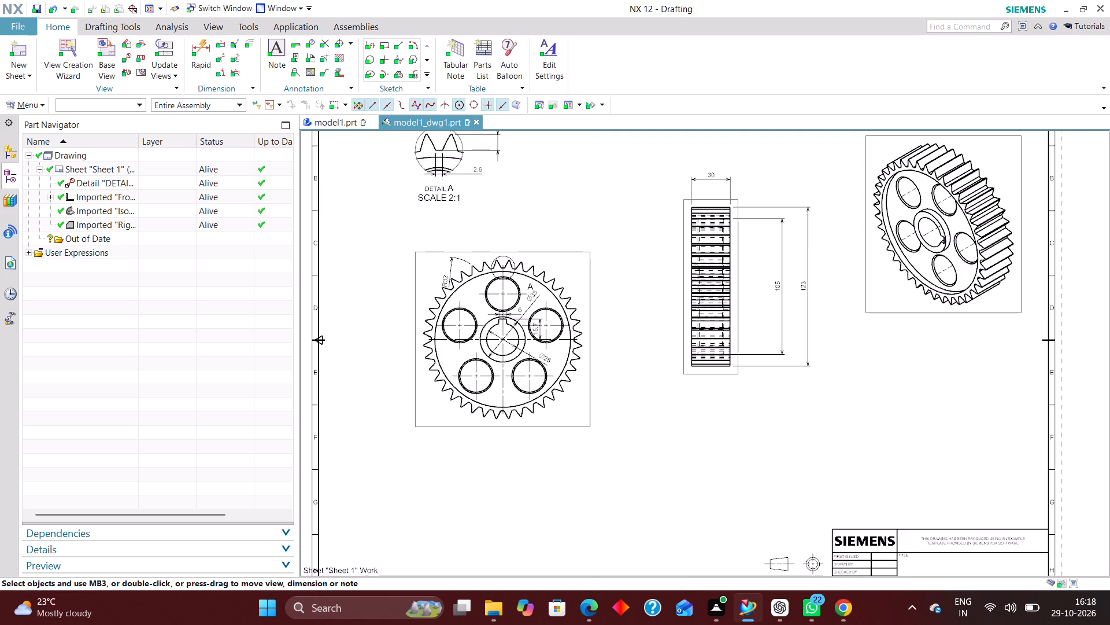
pyautogui.scroll(-1, 671, 418)
pyautogui.scroll(1, 736, 423)
pyautogui.moveTo(753, 402); pyautogui.dragTo(717, 469, button='right')
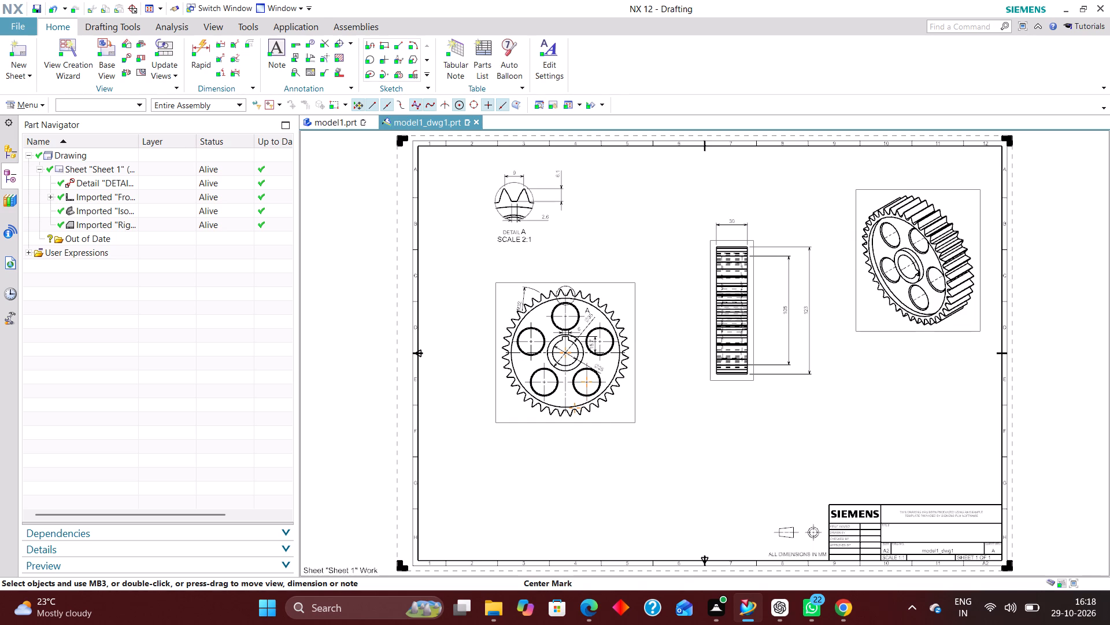
pyautogui.scroll(5, 612, 366)
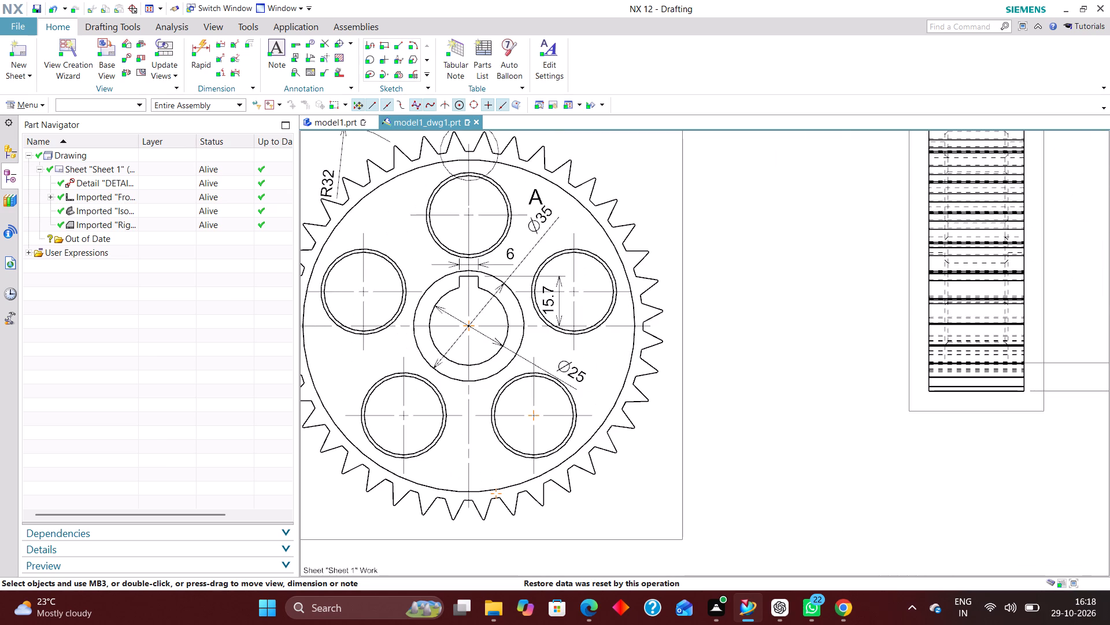
pyautogui.scroll(-5, 584, 413)
pyautogui.scroll(2, 730, 436)
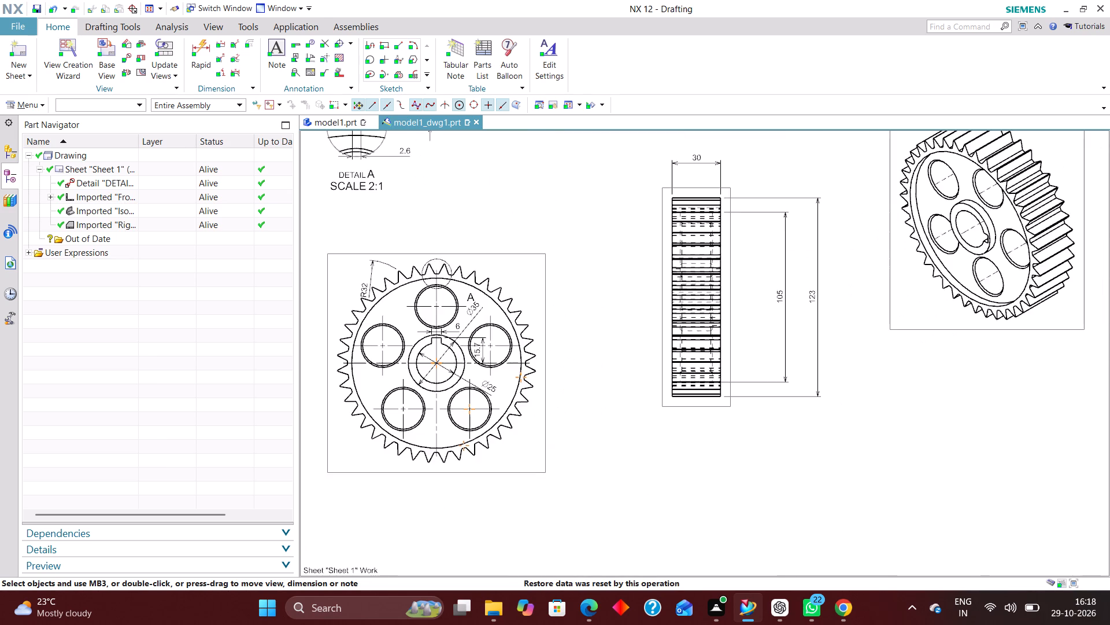
pyautogui.scroll(-3, 557, 428)
pyautogui.scroll(3, 687, 434)
pyautogui.moveTo(764, 376); pyautogui.dragTo(730, 437, button='right')
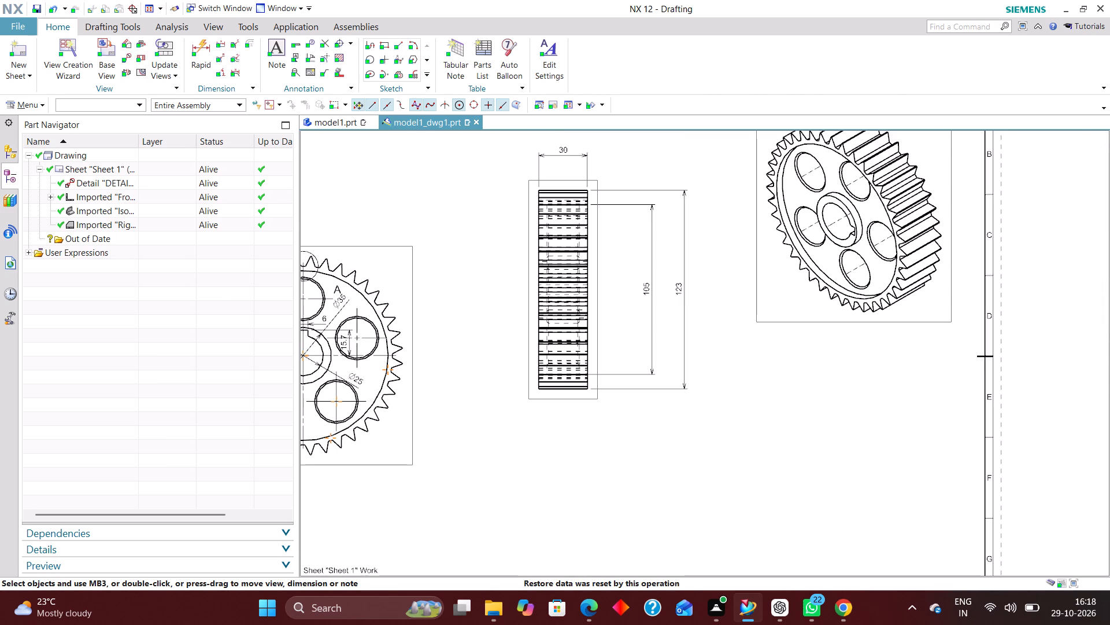
pyautogui.moveTo(730, 437); pyautogui.dragTo(700, 466, button='right')
pyautogui.scroll(2, 830, 528)
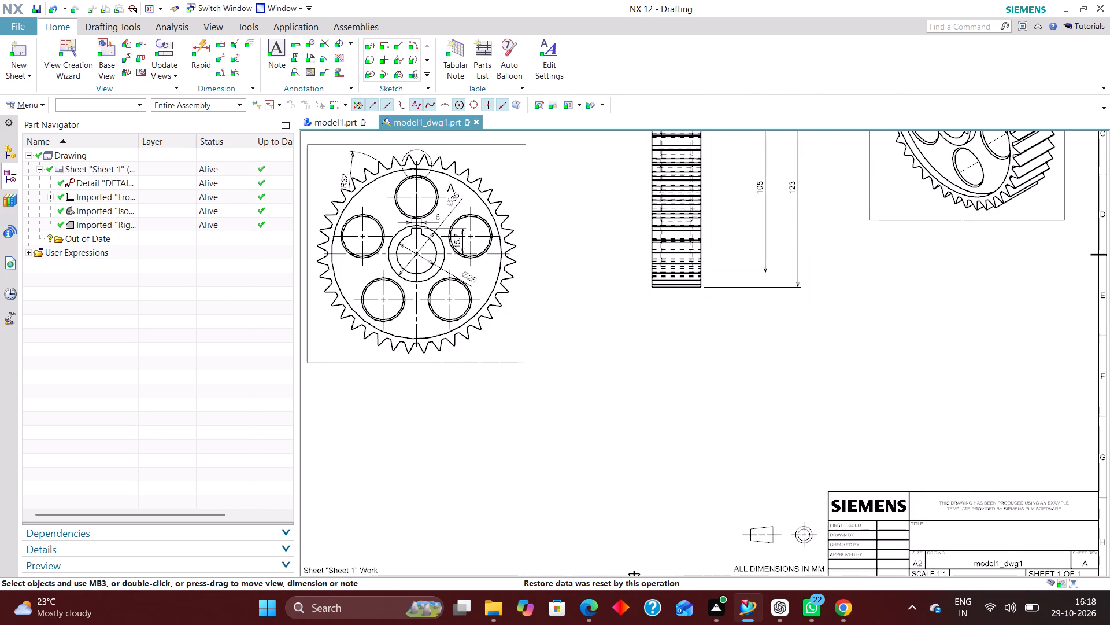
pyautogui.scroll(-1, 697, 499)
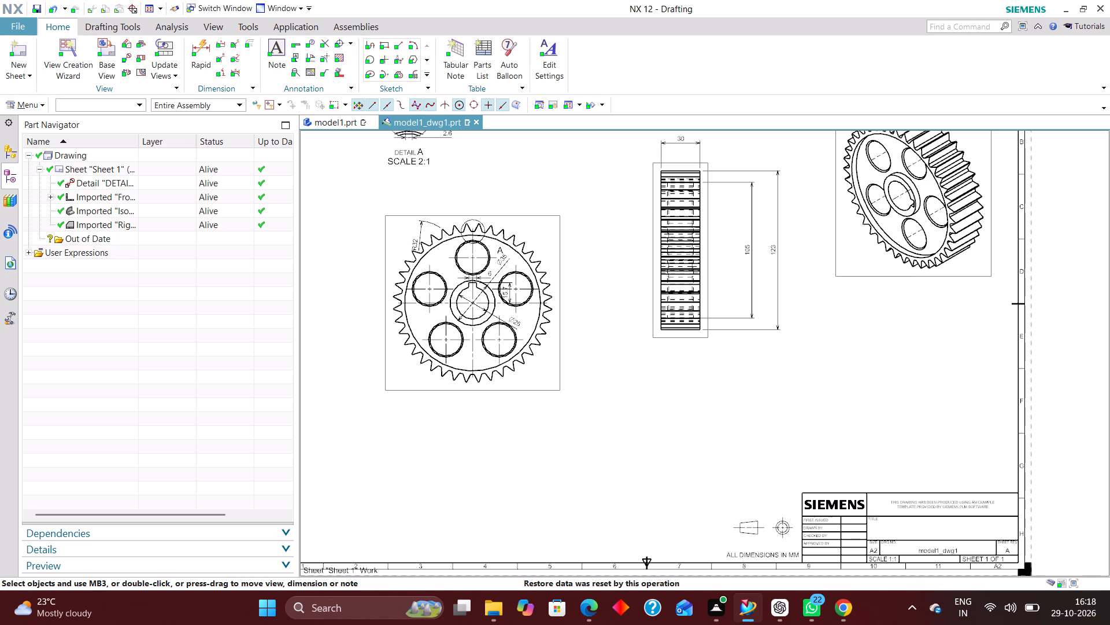
pyautogui.scroll(-3, 777, 476)
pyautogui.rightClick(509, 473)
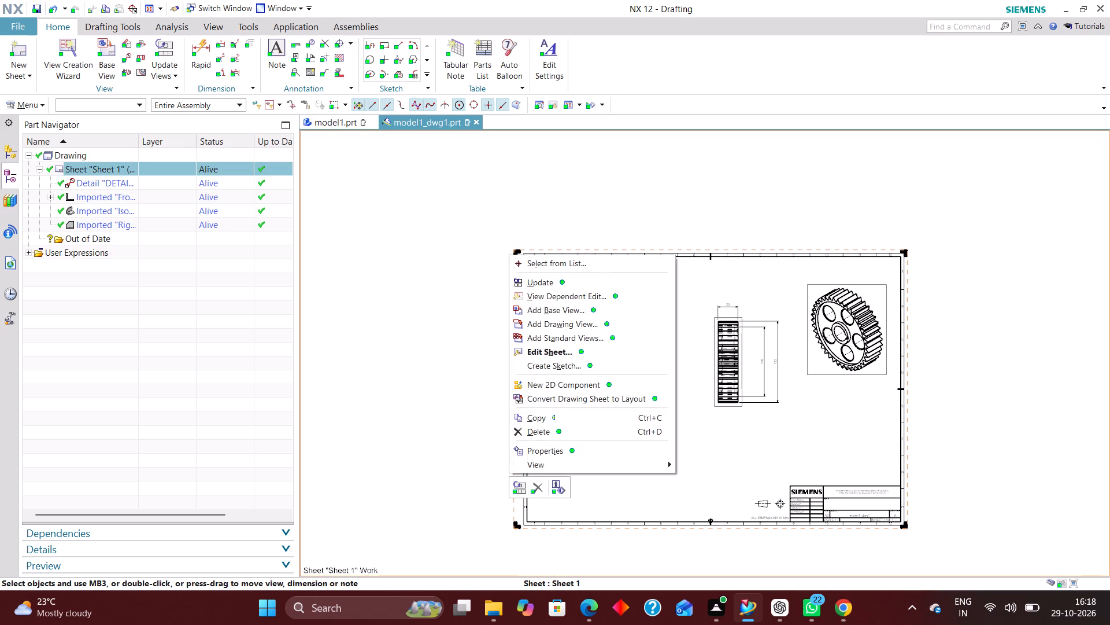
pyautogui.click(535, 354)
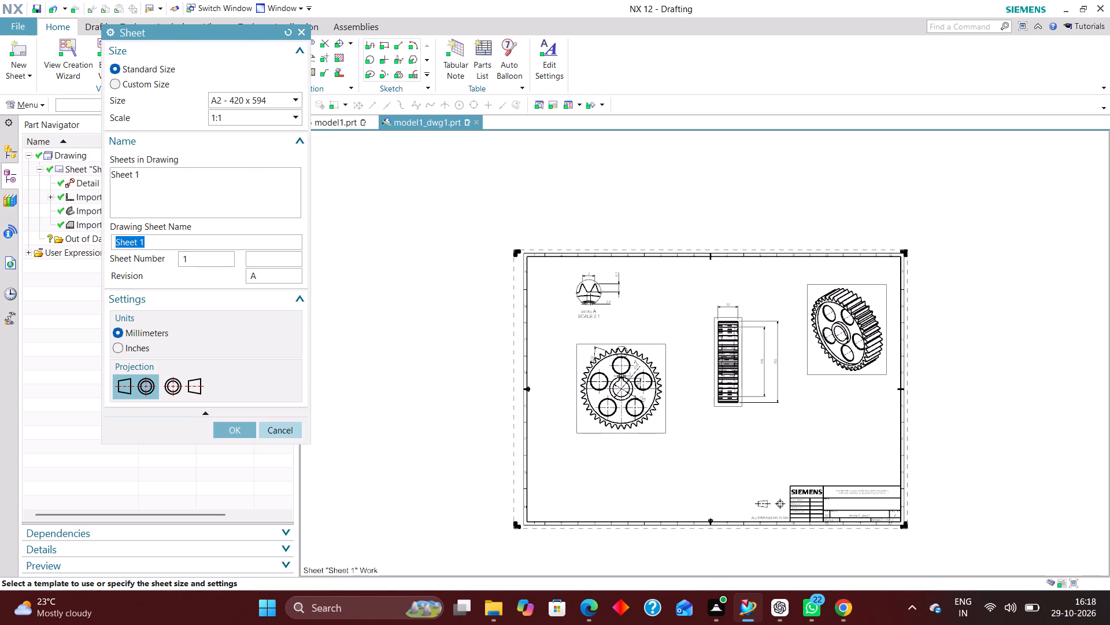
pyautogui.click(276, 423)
# Add an inferred Rapid Dimension from the side view's lower-left corner to the adjacent hidden vertical line, placed below the view with its text outside left.
pyautogui.moveTo(709, 435); pyautogui.dragTo(649, 484, button='right')
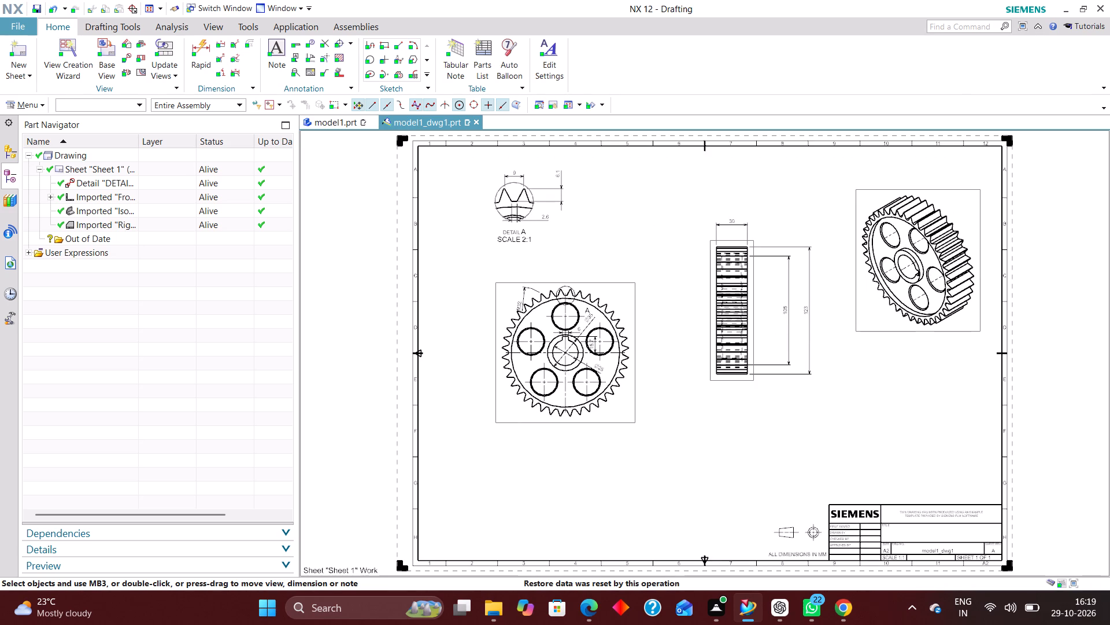
pyautogui.click(204, 44)
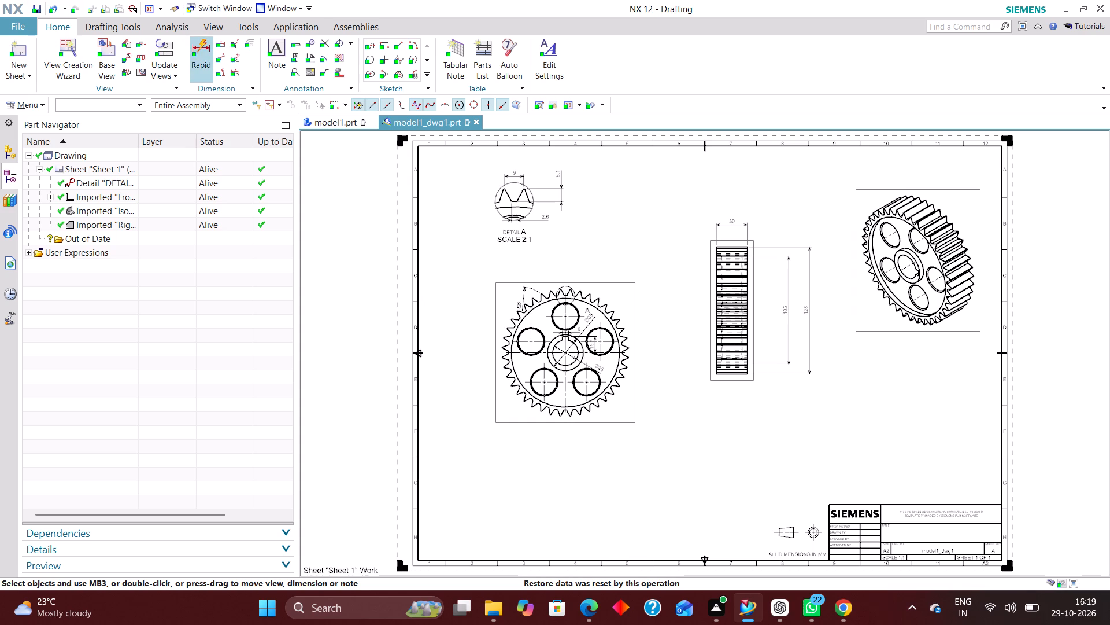
pyautogui.scroll(5, 731, 372)
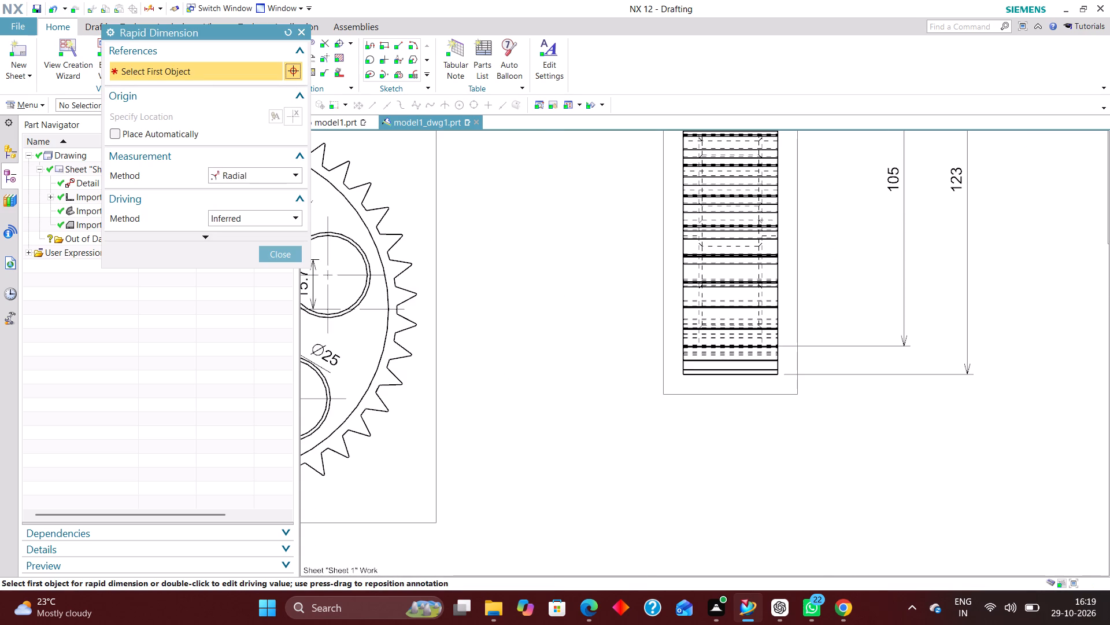
pyautogui.click(257, 171)
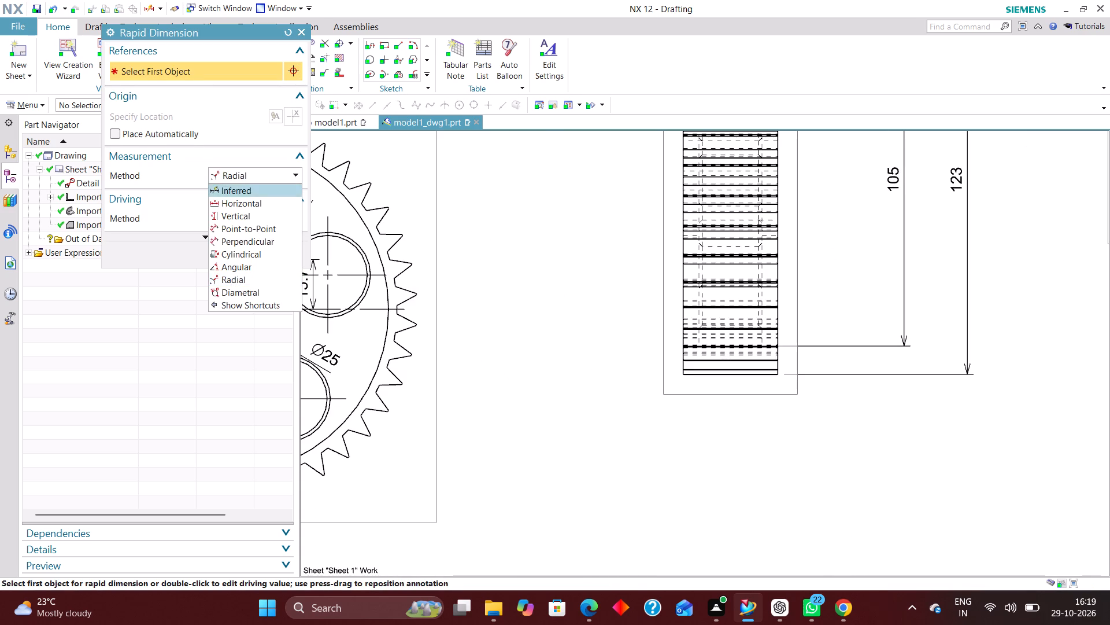
pyautogui.click(256, 185)
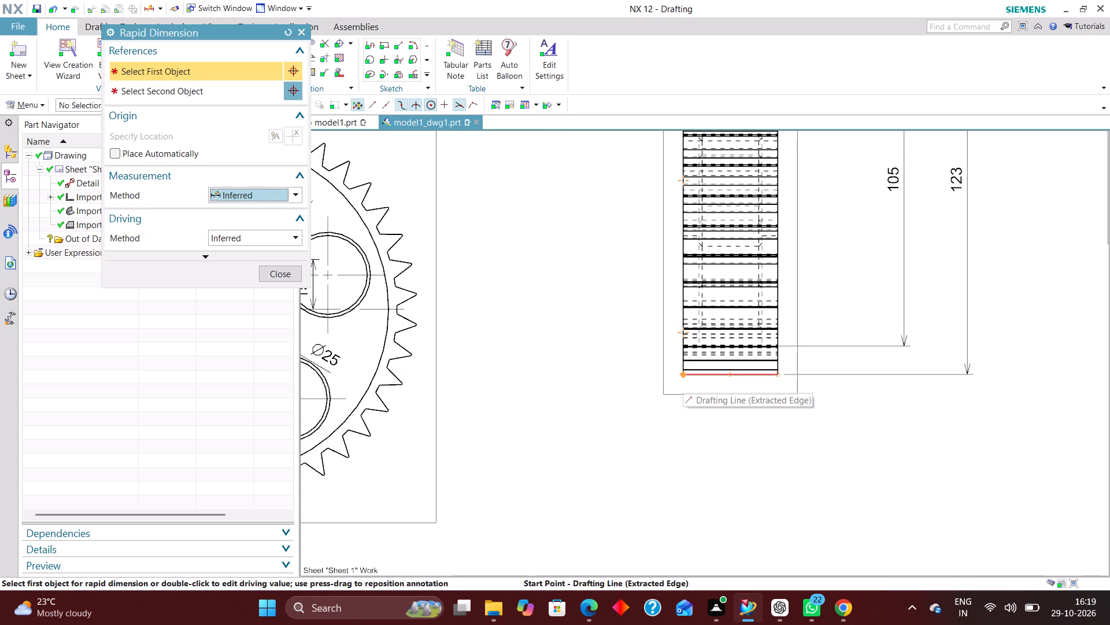
pyautogui.click(683, 378)
pyautogui.click(698, 317)
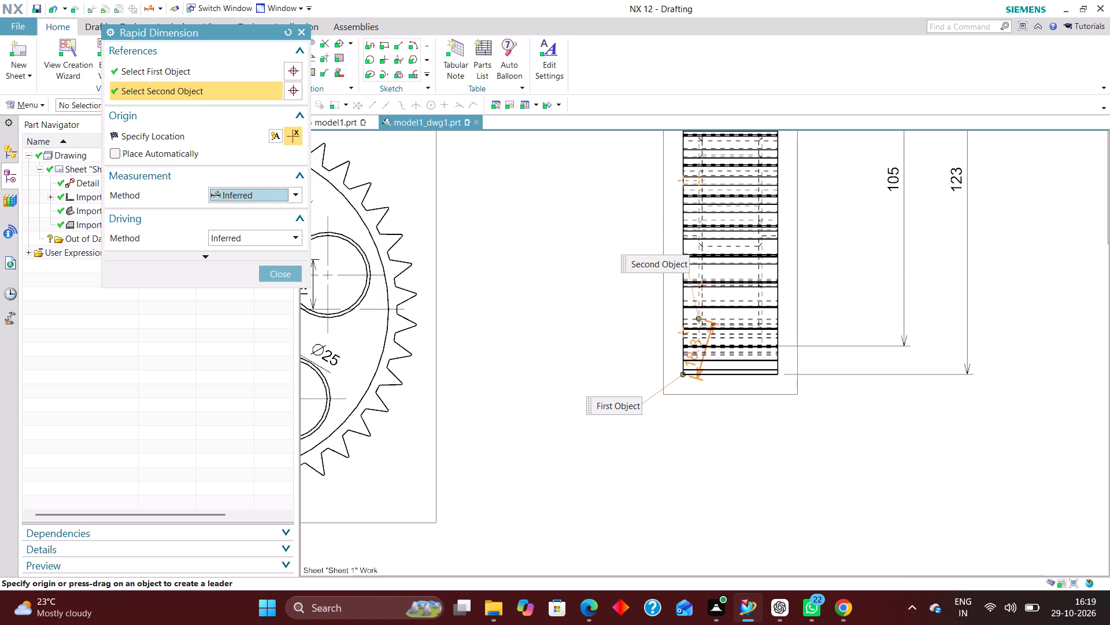
pyautogui.click(689, 477)
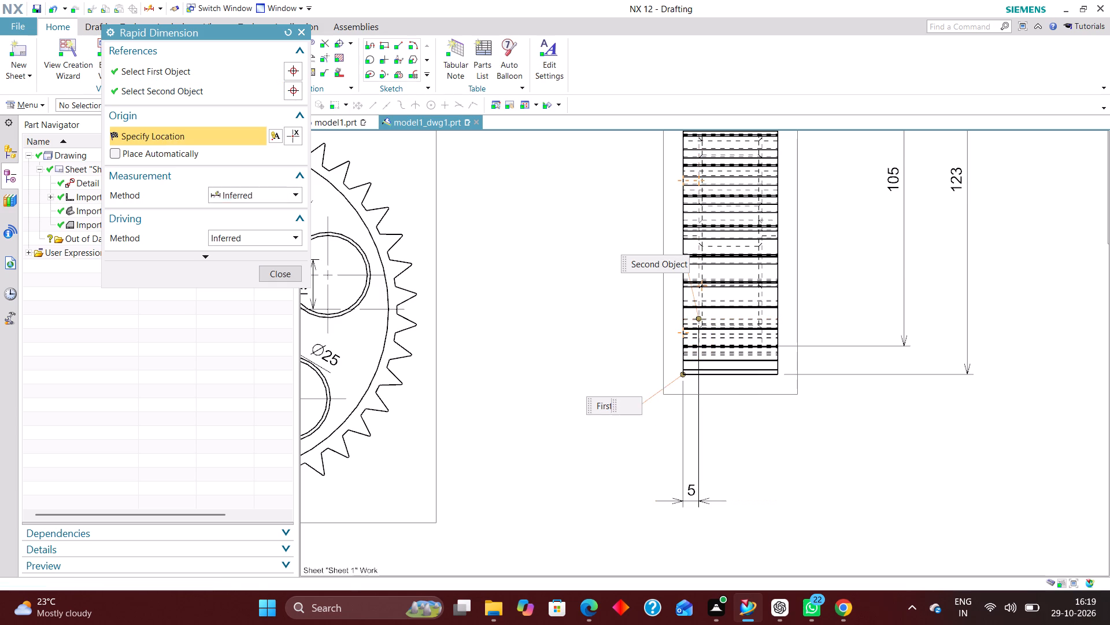
pyautogui.click(295, 273)
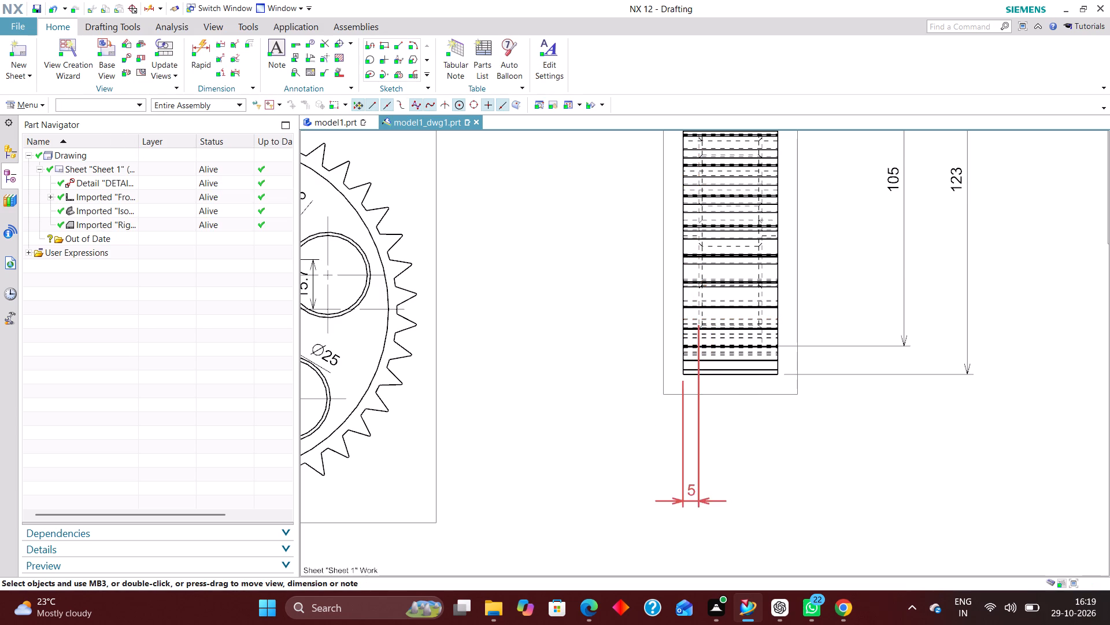
pyautogui.moveTo(692, 494); pyautogui.dragTo(651, 476)
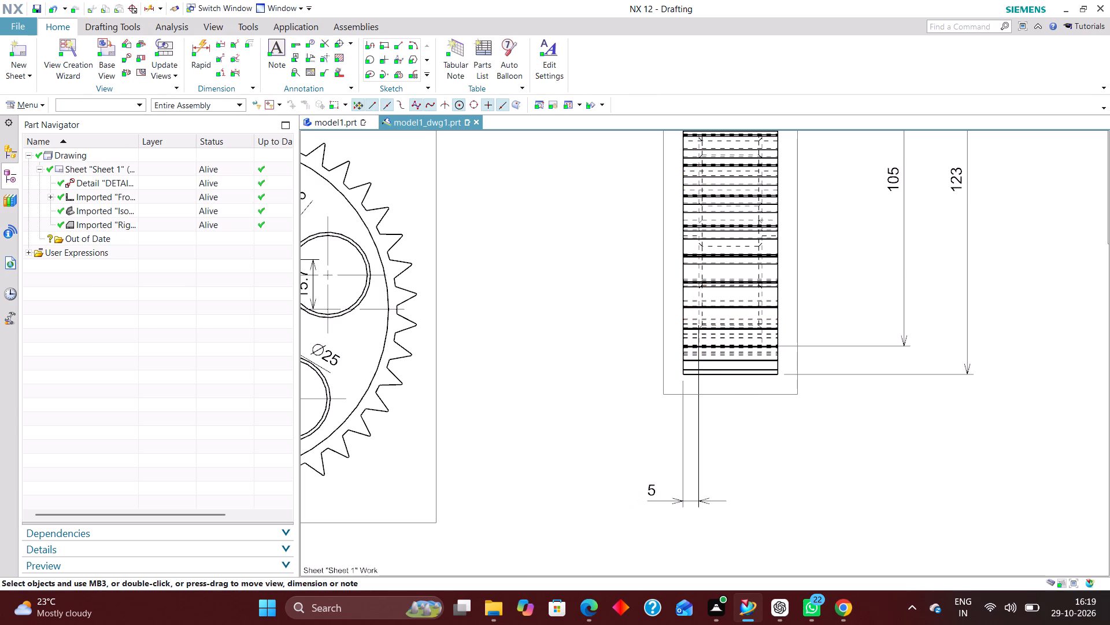
# Dimension the horizontal offset from the right hidden vertical line to the side view's lower-right corner, placed below the view in line with the first offset.
pyautogui.click(206, 48)
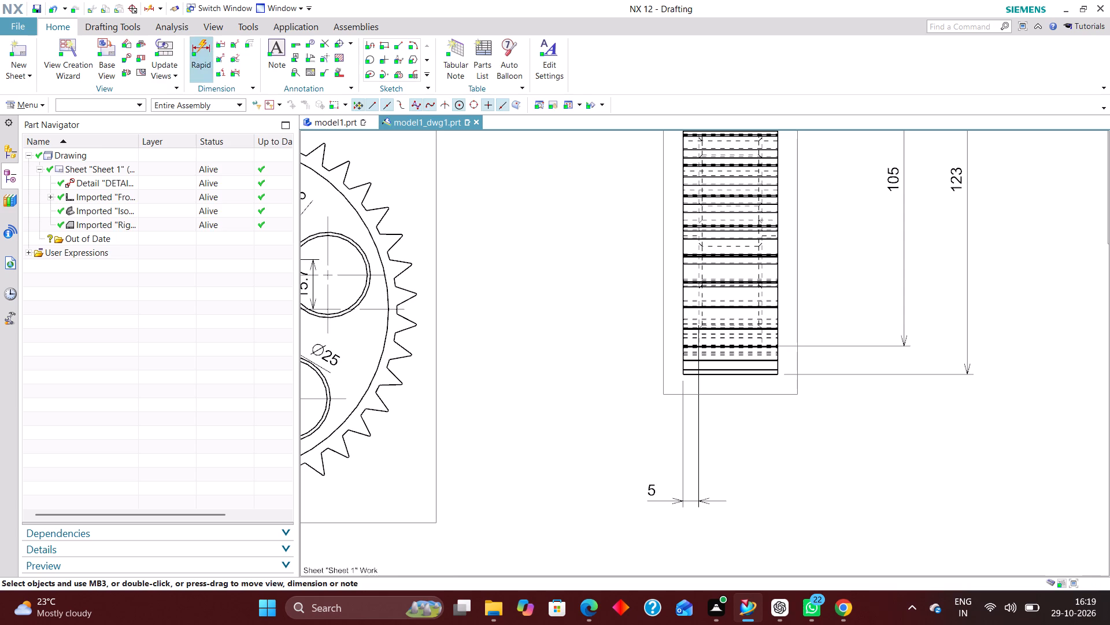
pyautogui.scroll(4, 757, 344)
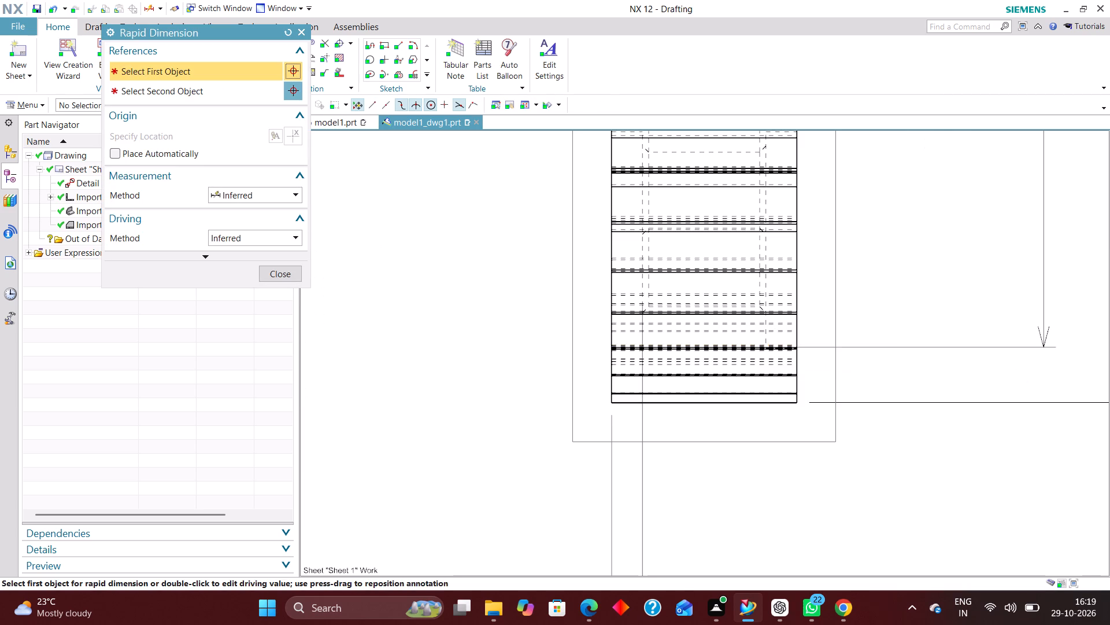
pyautogui.click(764, 347)
pyautogui.click(798, 406)
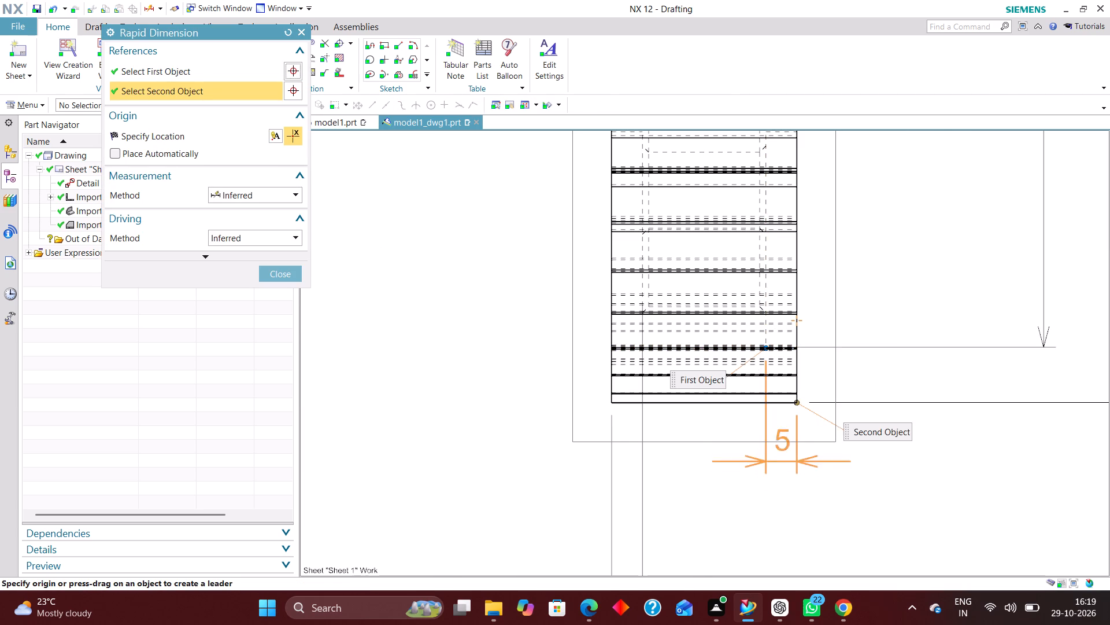
pyautogui.scroll(-4, 802, 476)
pyautogui.click(795, 534)
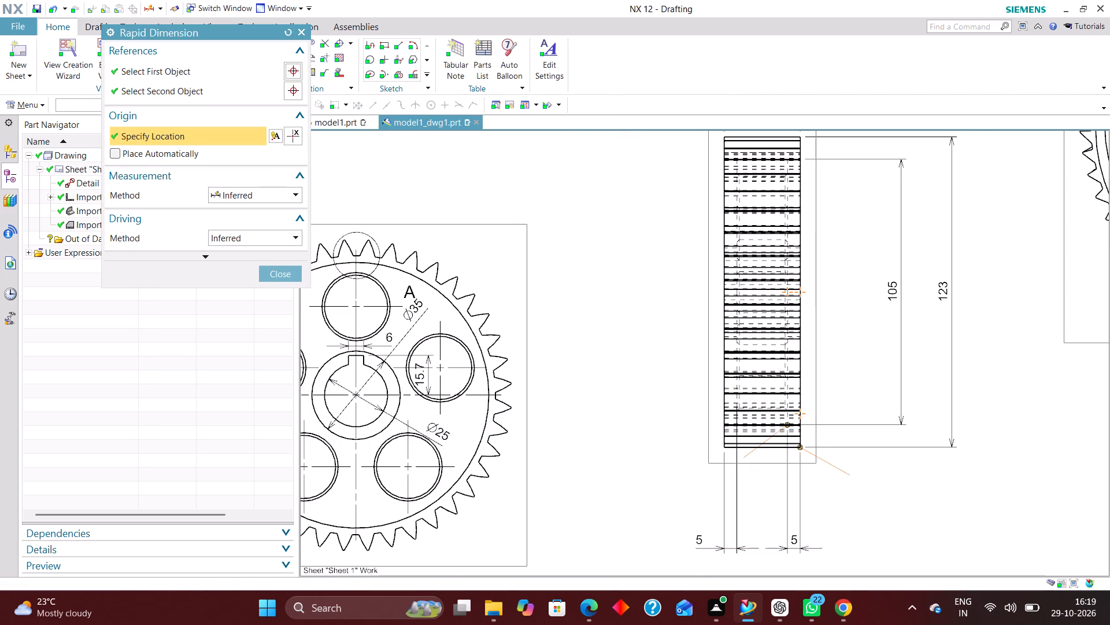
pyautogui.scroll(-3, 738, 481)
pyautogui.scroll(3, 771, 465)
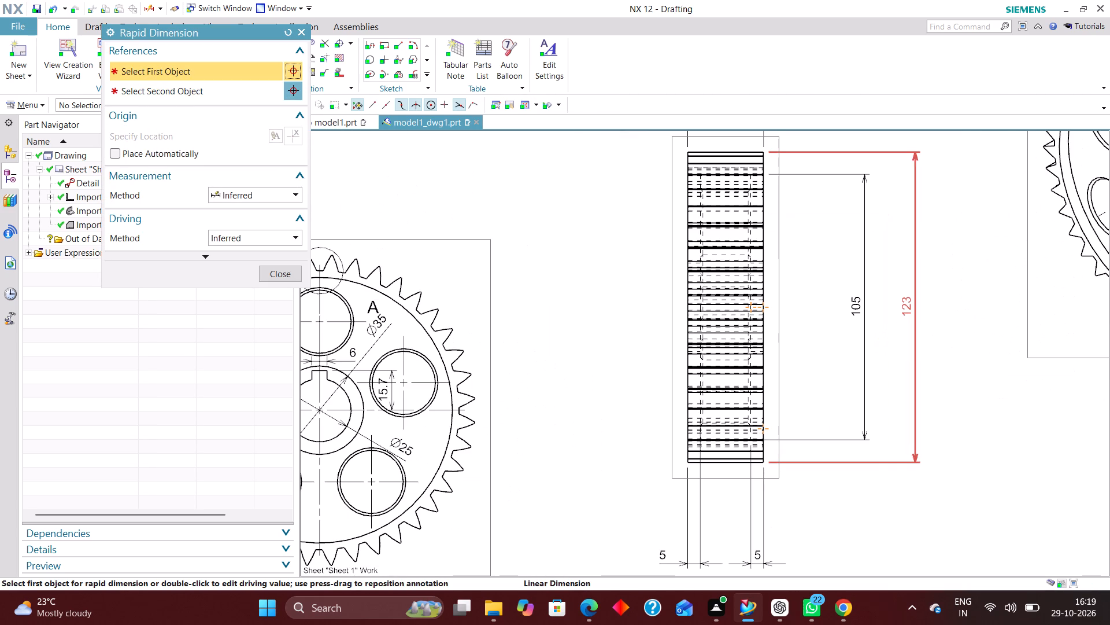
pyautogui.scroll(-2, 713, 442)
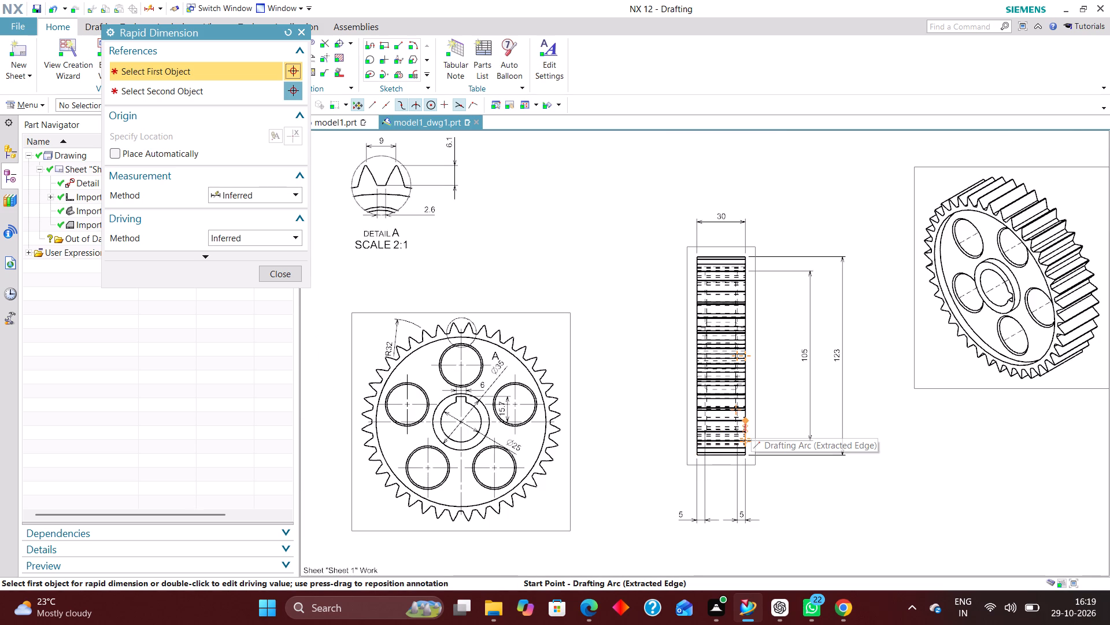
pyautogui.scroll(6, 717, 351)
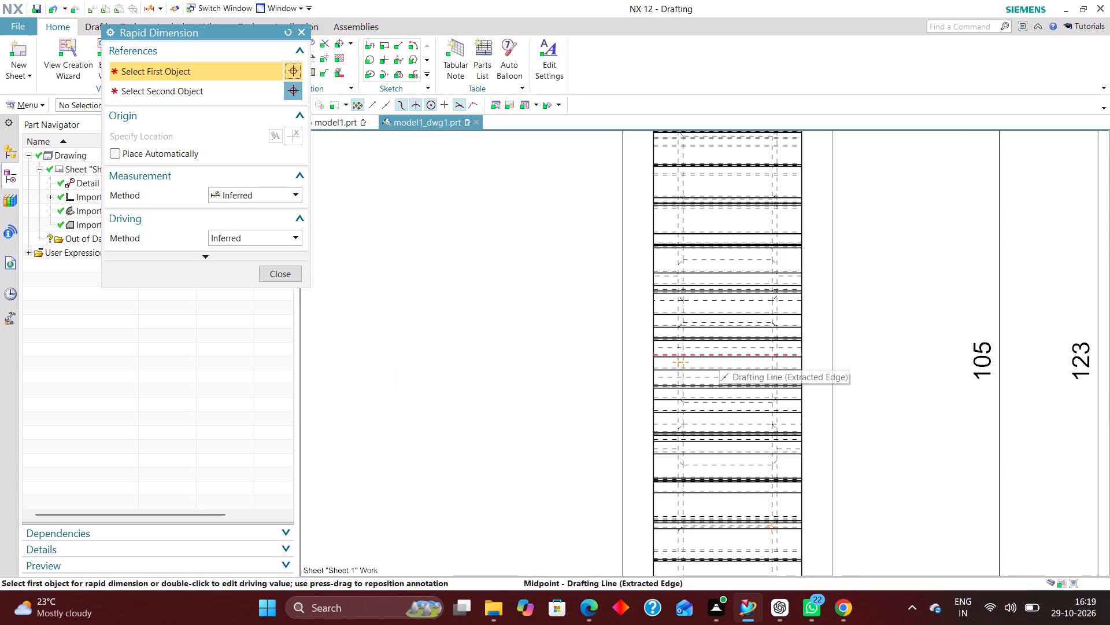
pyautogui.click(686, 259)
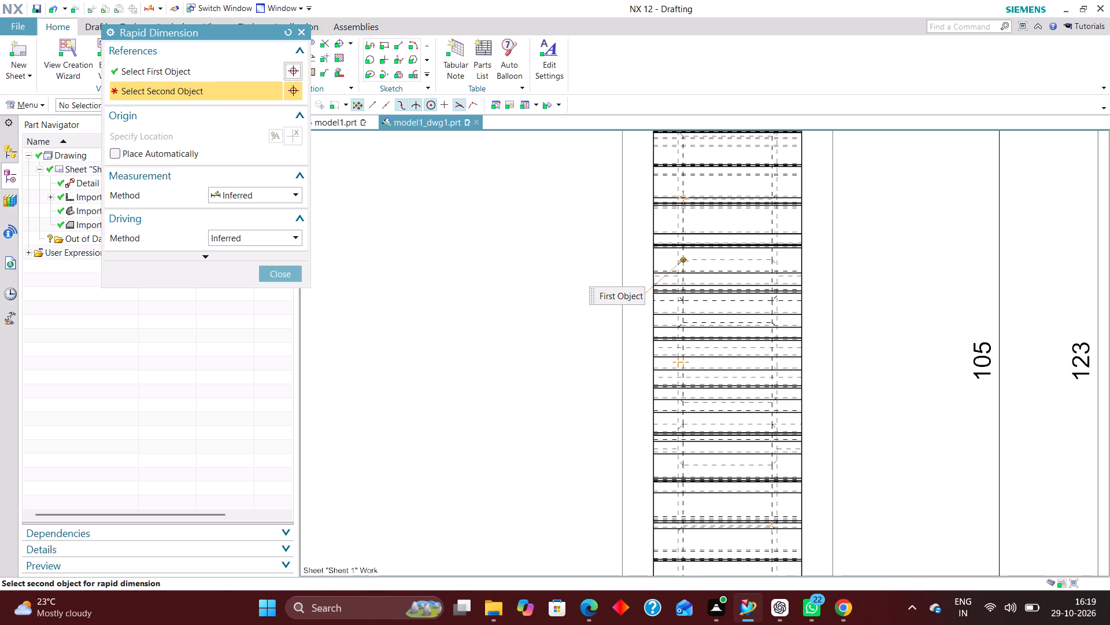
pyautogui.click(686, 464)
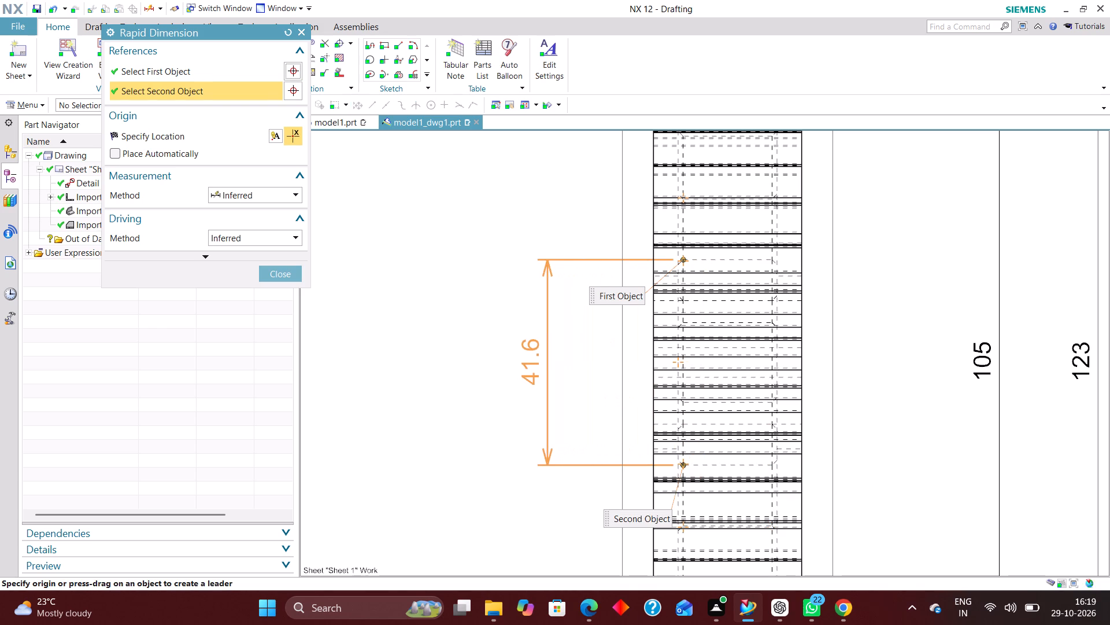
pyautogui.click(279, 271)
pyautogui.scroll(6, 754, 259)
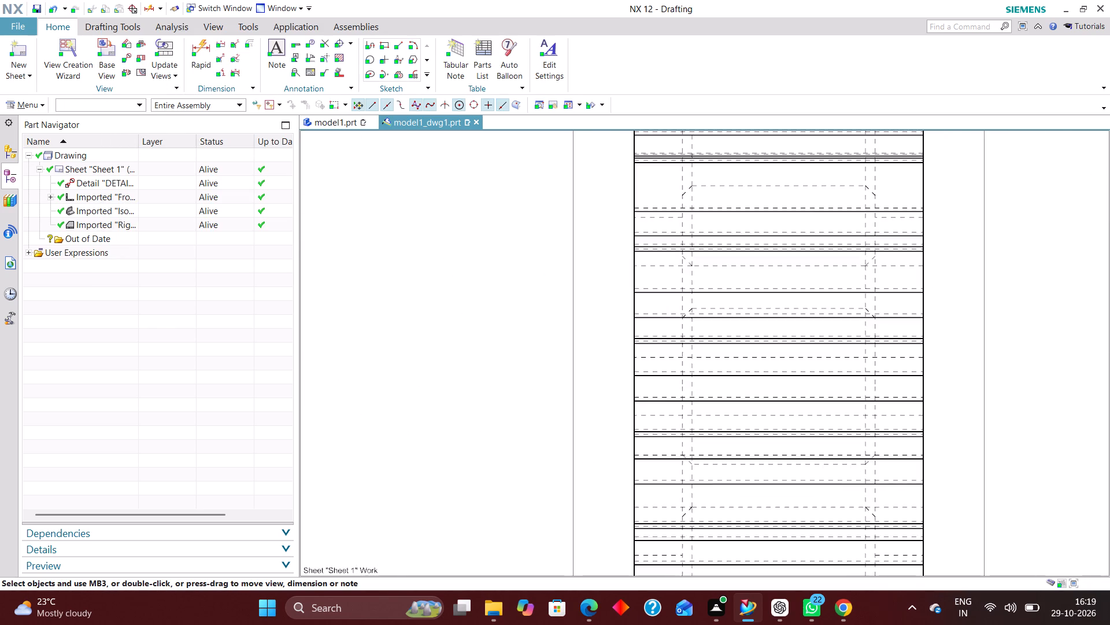
# Examine the side view's hidden lines and dimensions and the overall arrangement of views on Sheet 1.
pyautogui.scroll(-3, 686, 315)
pyautogui.scroll(3, 736, 208)
pyautogui.scroll(-1, 664, 263)
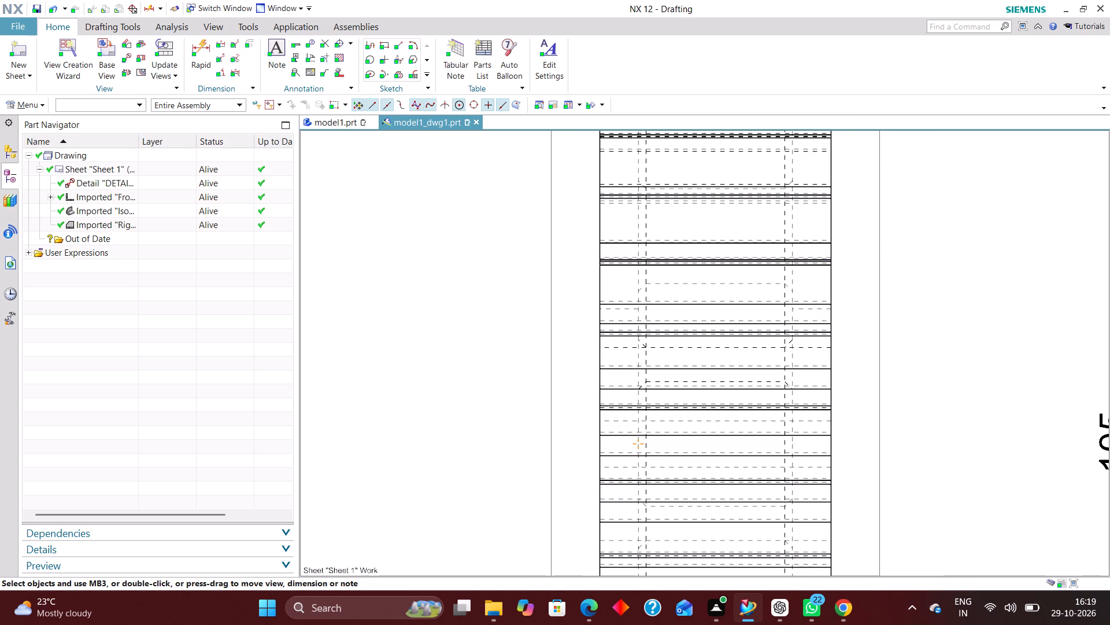
pyautogui.scroll(-6, 671, 284)
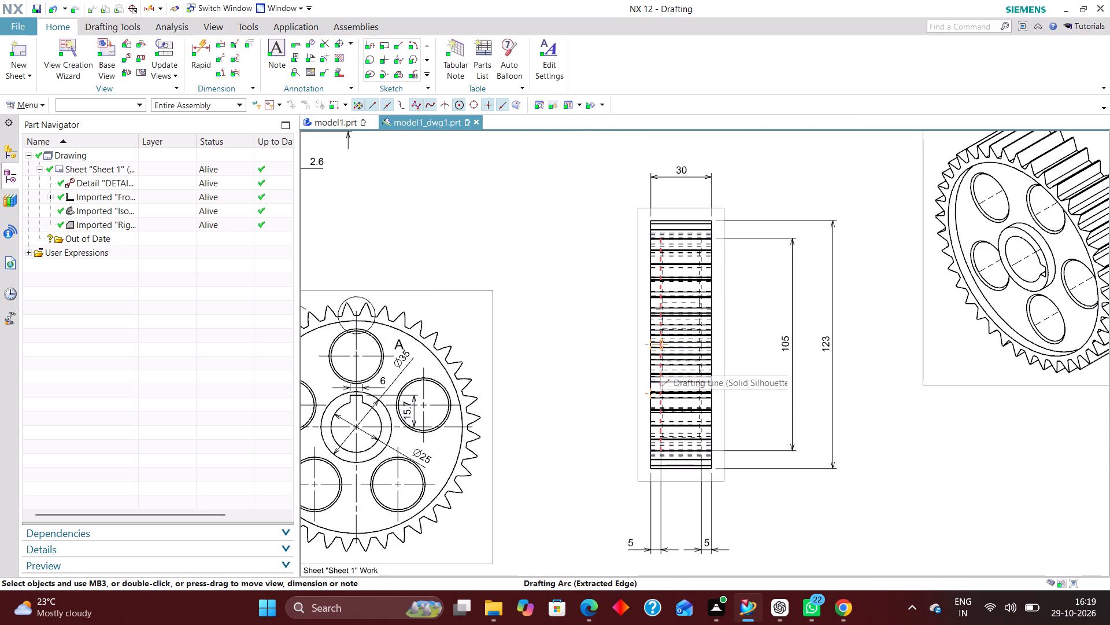
pyautogui.scroll(4, 680, 308)
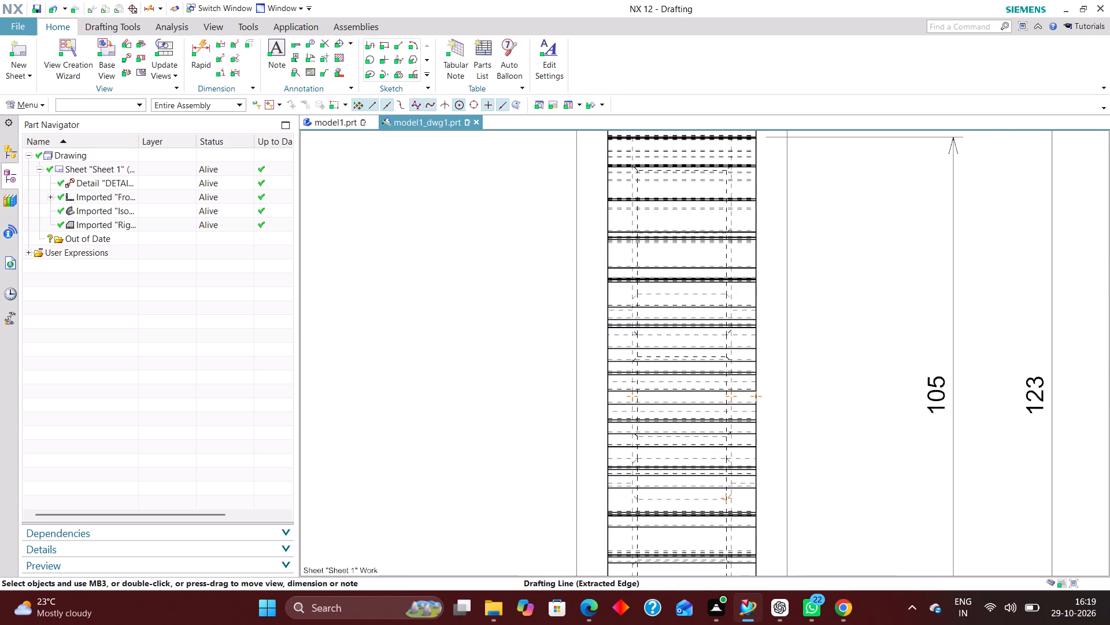
pyautogui.scroll(-3, 668, 293)
pyautogui.scroll(3, 686, 349)
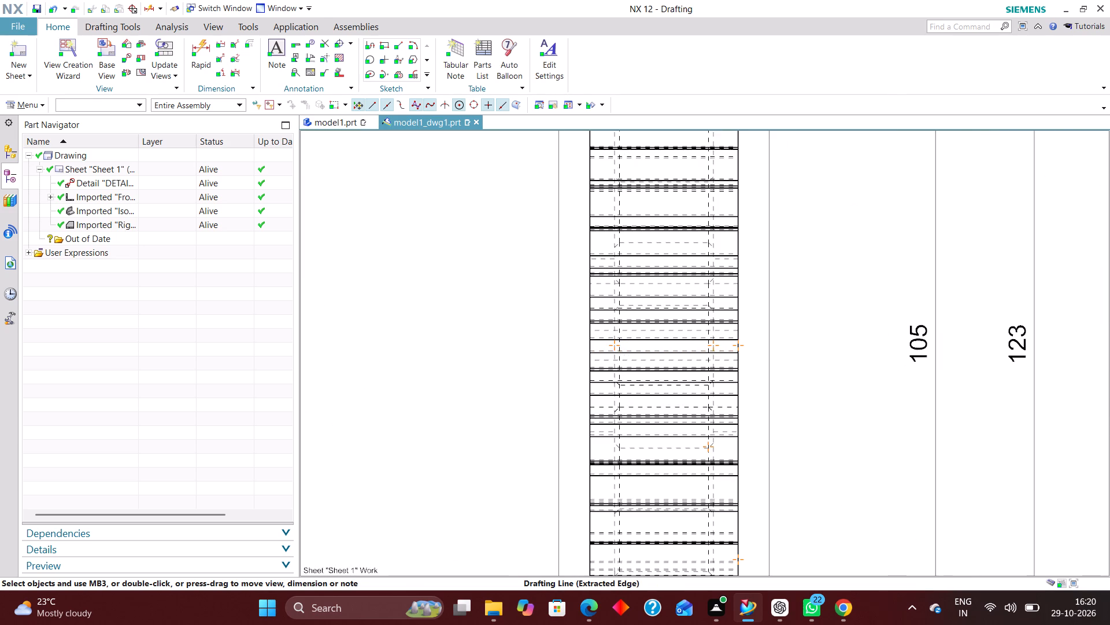
pyautogui.scroll(-4, 681, 317)
pyautogui.moveTo(579, 257); pyautogui.dragTo(493, 333, button='right')
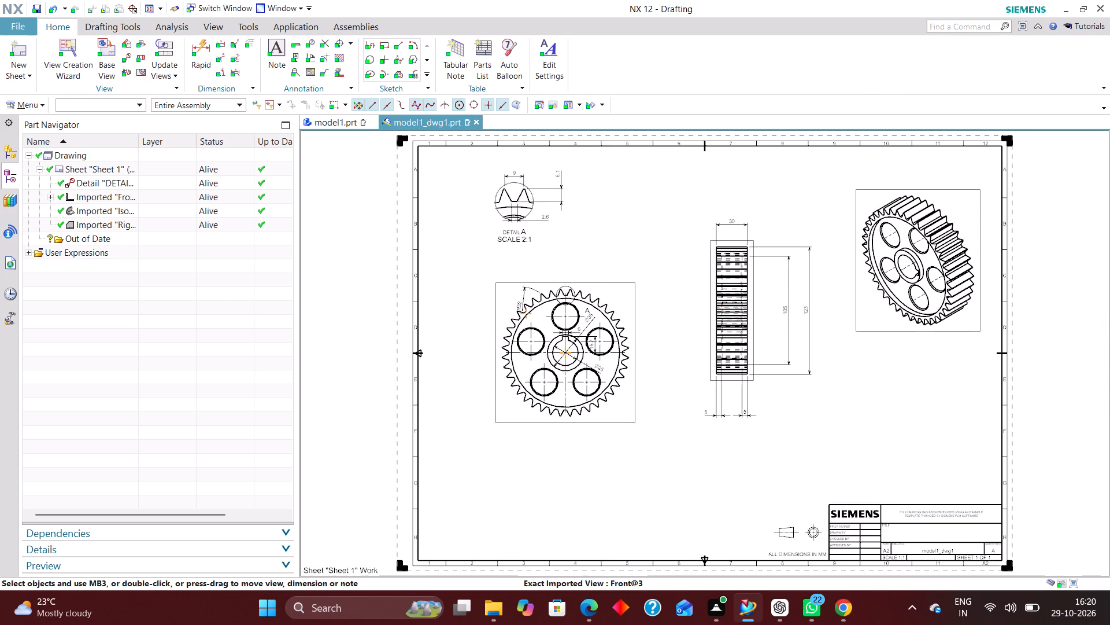
pyautogui.scroll(1, 837, 433)
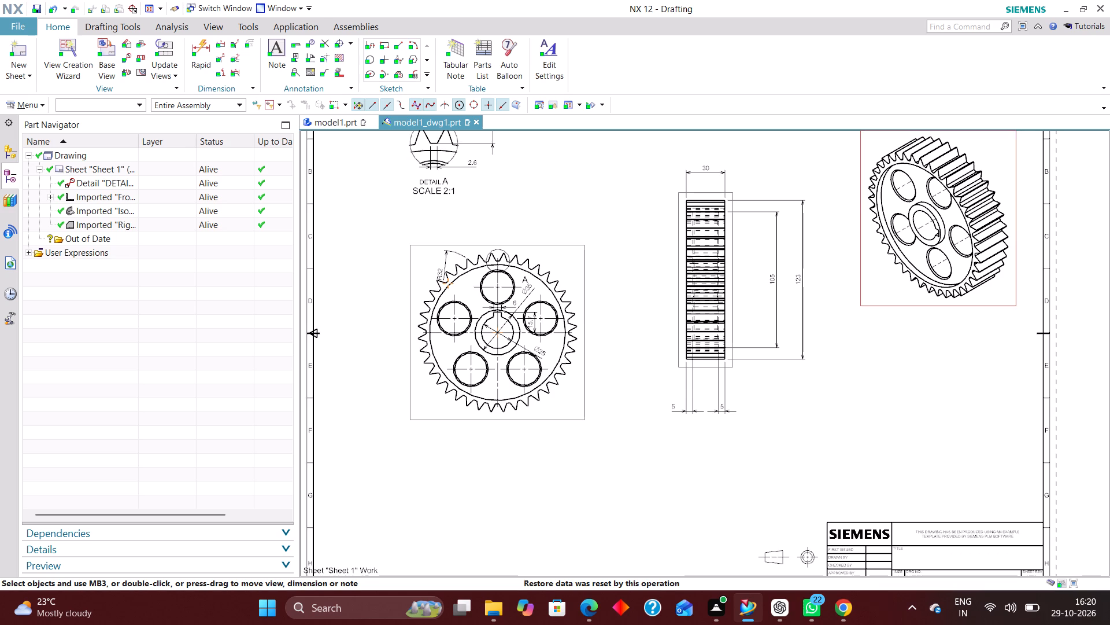
# Move the gear's isometric view slightly to the left on the sheet.
pyautogui.scroll(-2, 840, 421)
pyautogui.moveTo(859, 342); pyautogui.dragTo(848, 344)
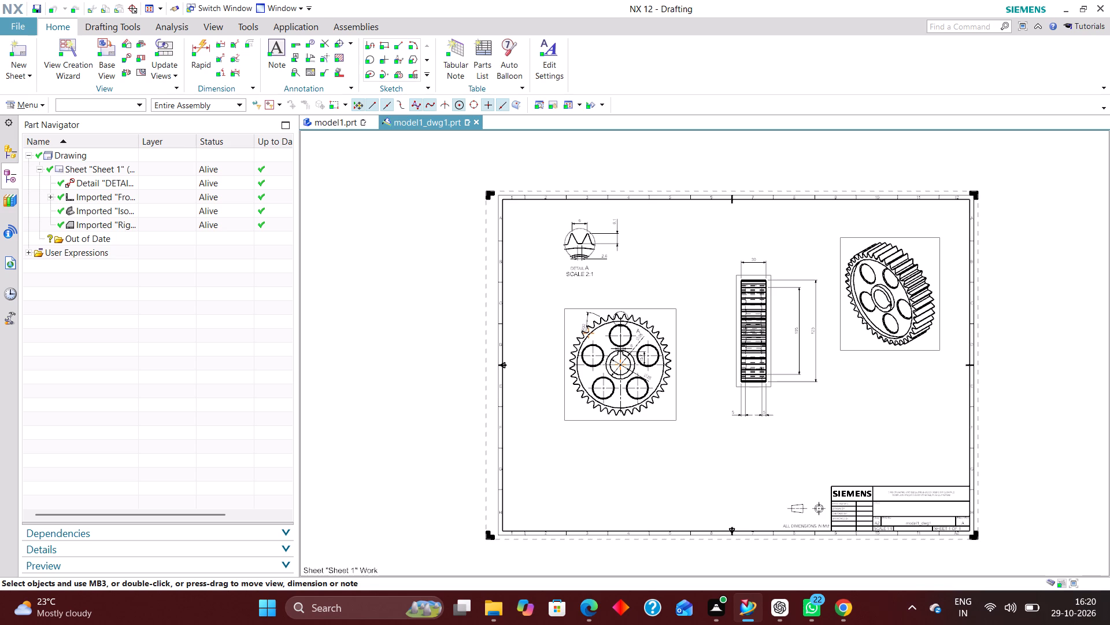
pyautogui.moveTo(848, 344); pyautogui.dragTo(849, 344)
# Move the gear's right side view slightly lower and to the left on the sheet.
pyautogui.moveTo(773, 386); pyautogui.dragTo(769, 394)
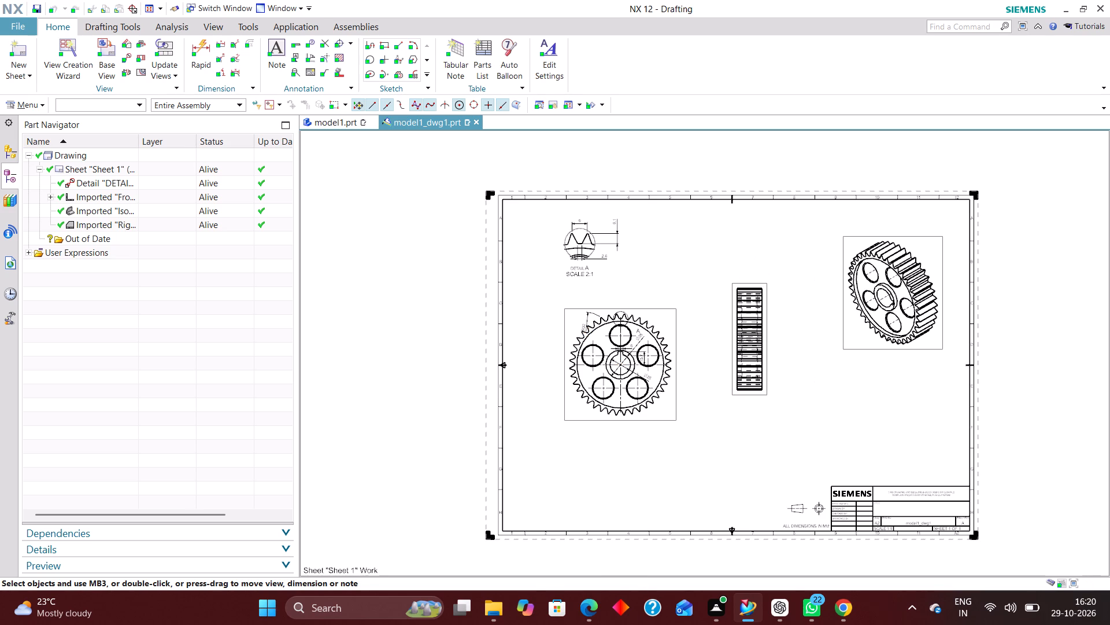
pyautogui.moveTo(769, 394); pyautogui.dragTo(769, 395)
# Turn on the view label for the isometric view and set its label type to Name.
pyautogui.rightClick(893, 352)
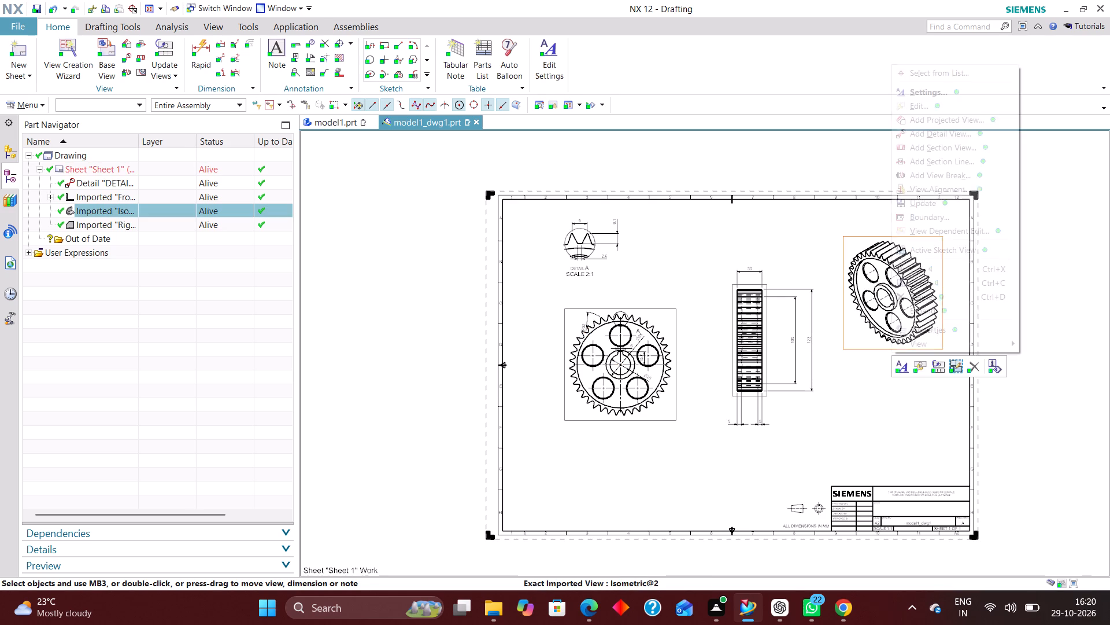
pyautogui.click(923, 92)
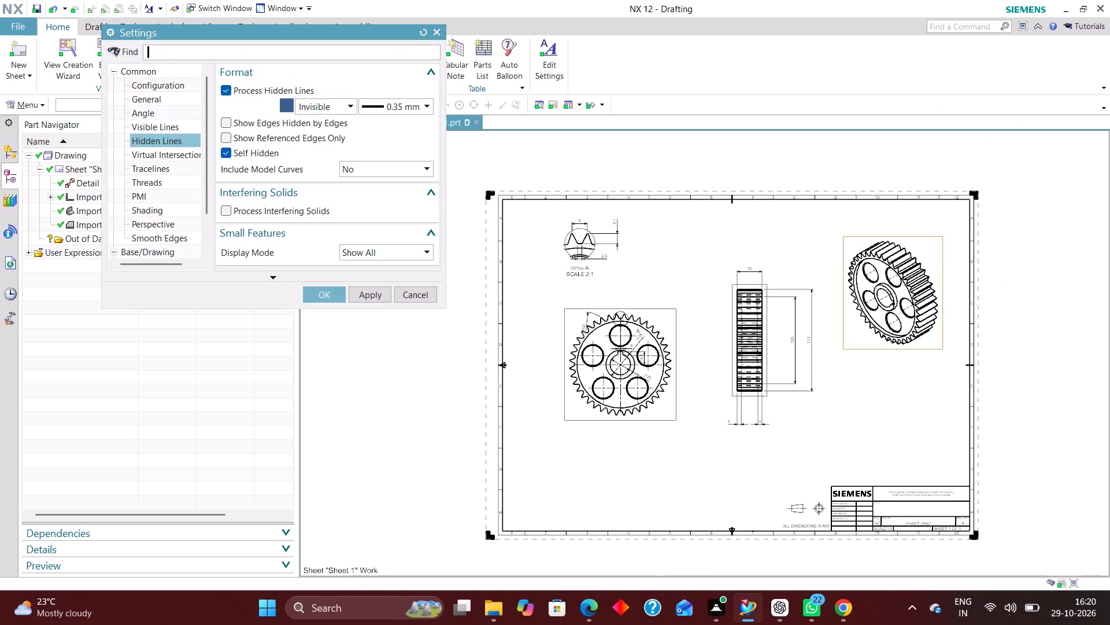
pyautogui.scroll(-5, 161, 191)
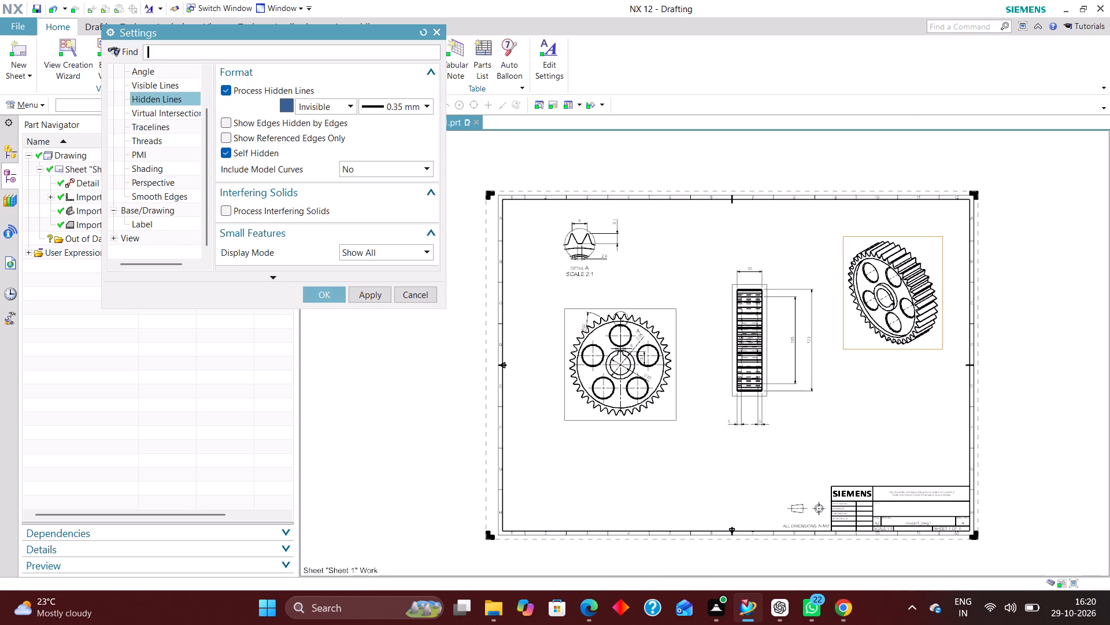
pyautogui.click(161, 219)
pyautogui.click(290, 92)
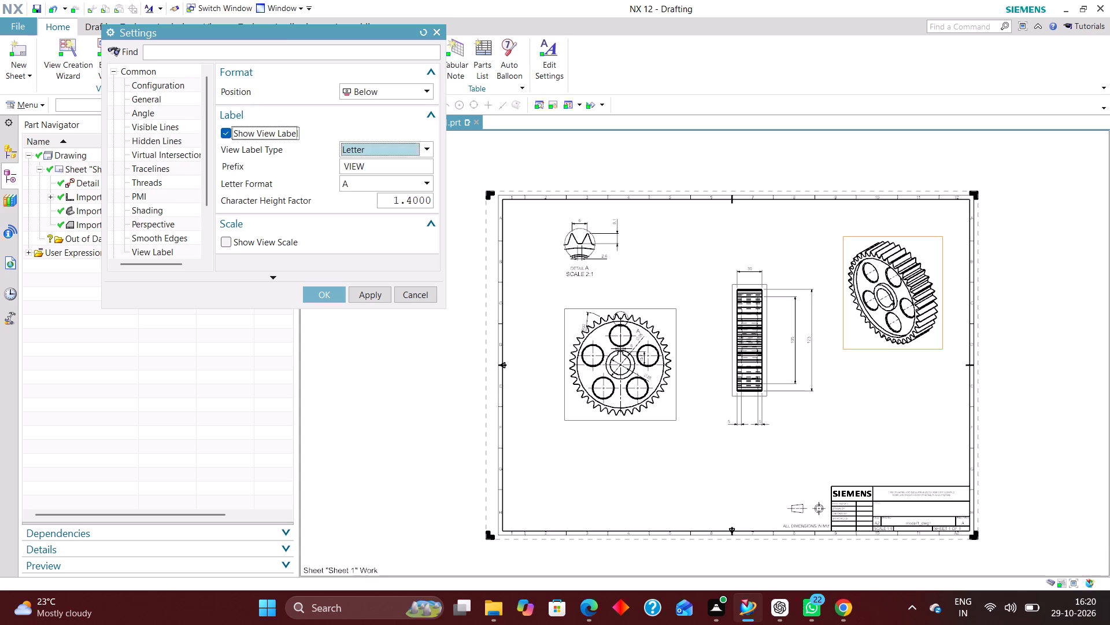
pyautogui.click(363, 147)
pyautogui.click(366, 162)
pyautogui.click(307, 294)
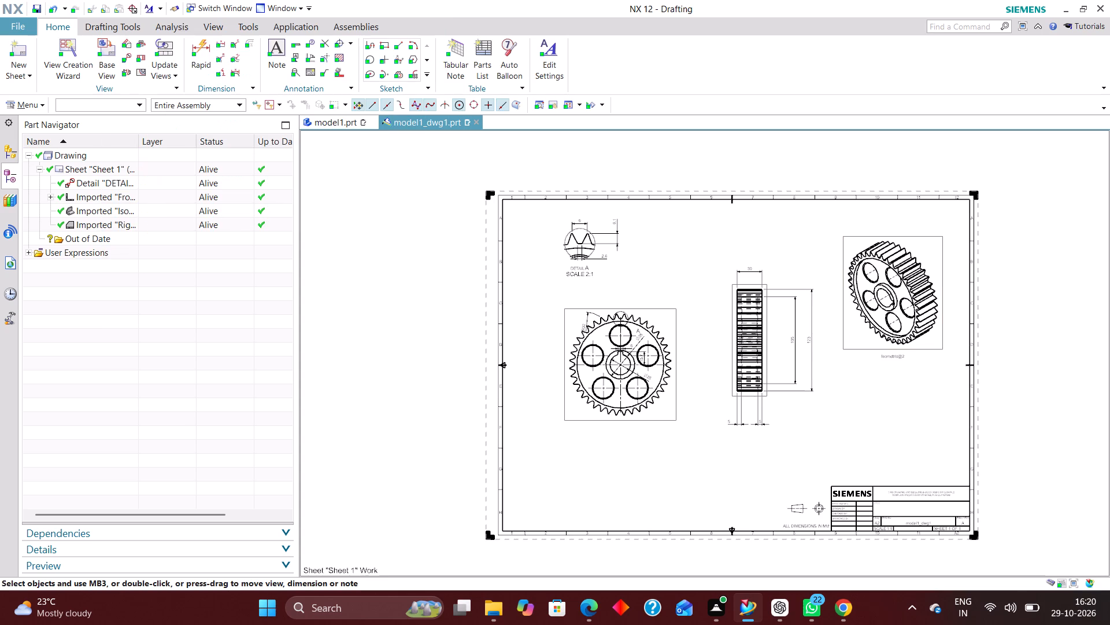
# Turn on the view label for the right side view and set its label type to Name.
pyautogui.rightClick(769, 397)
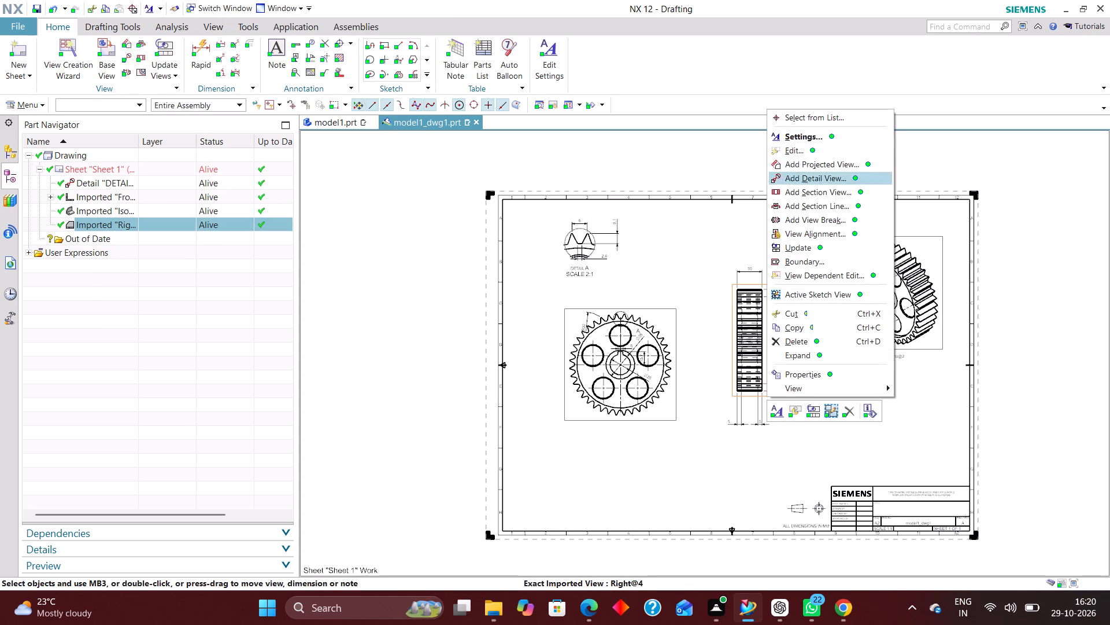
pyautogui.click(797, 136)
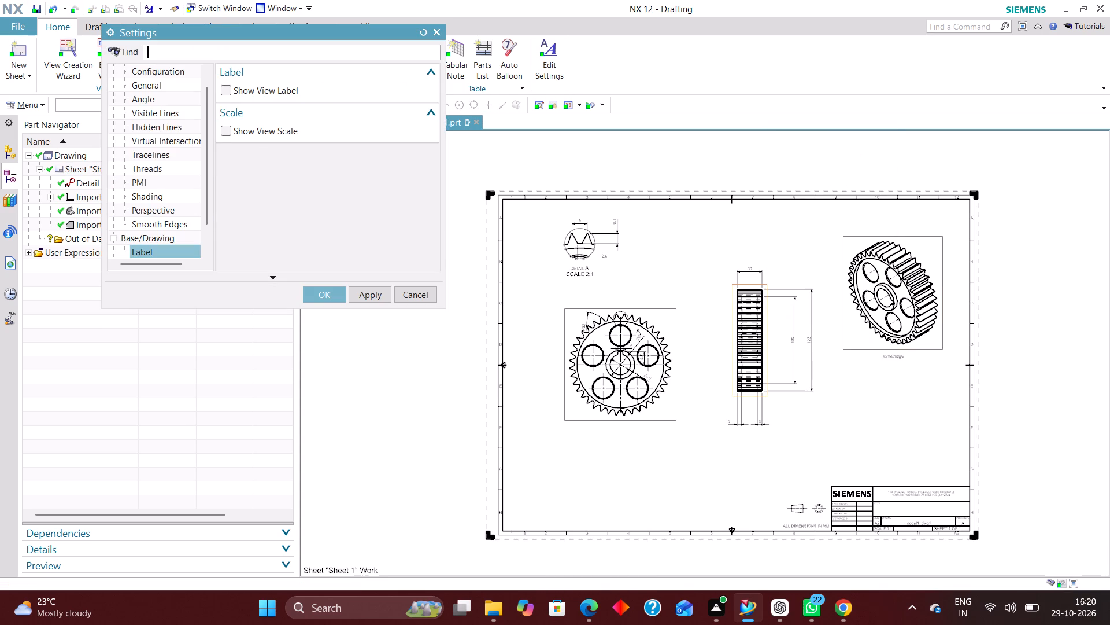
pyautogui.click(230, 87)
pyautogui.click(402, 152)
pyautogui.click(397, 161)
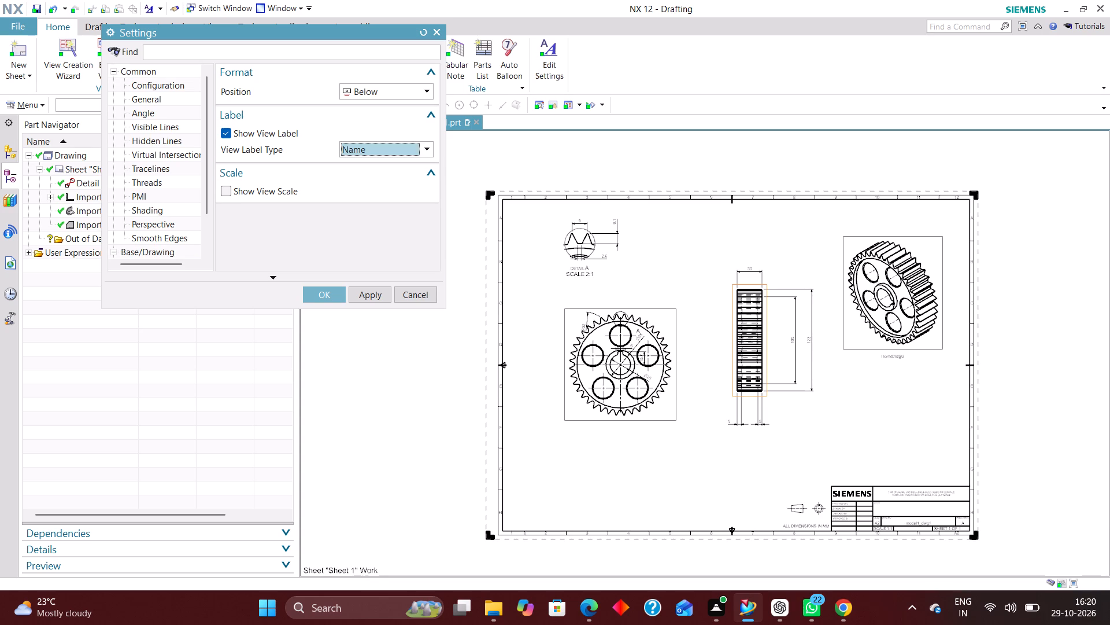
pyautogui.click(324, 301)
# Turn on the view label for the front view and set its label type to Name.
pyautogui.rightClick(664, 421)
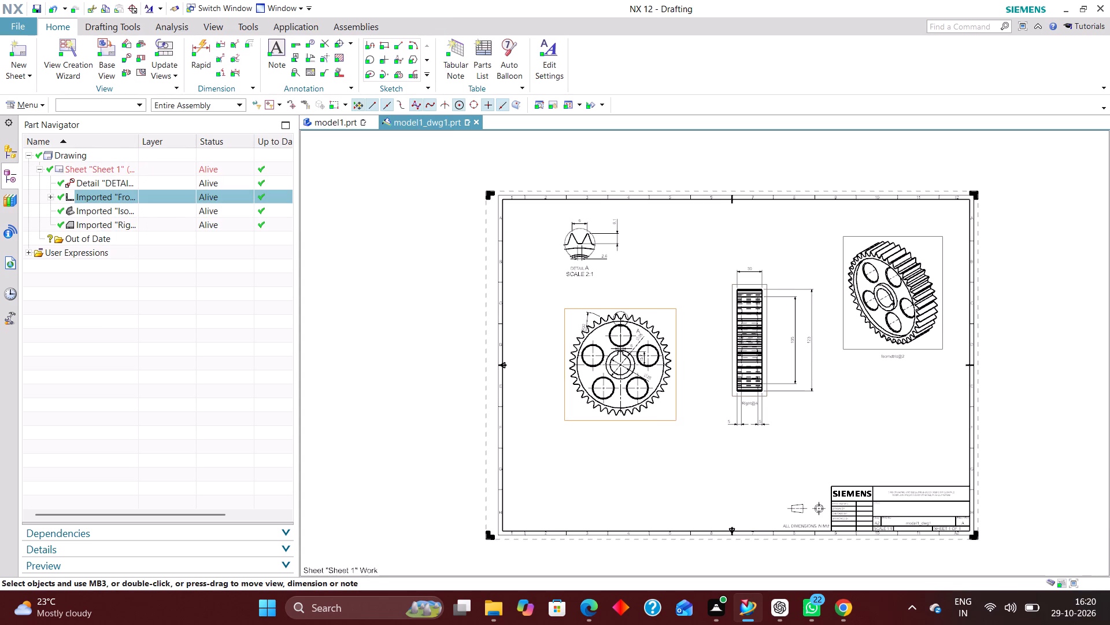
pyautogui.click(734, 159)
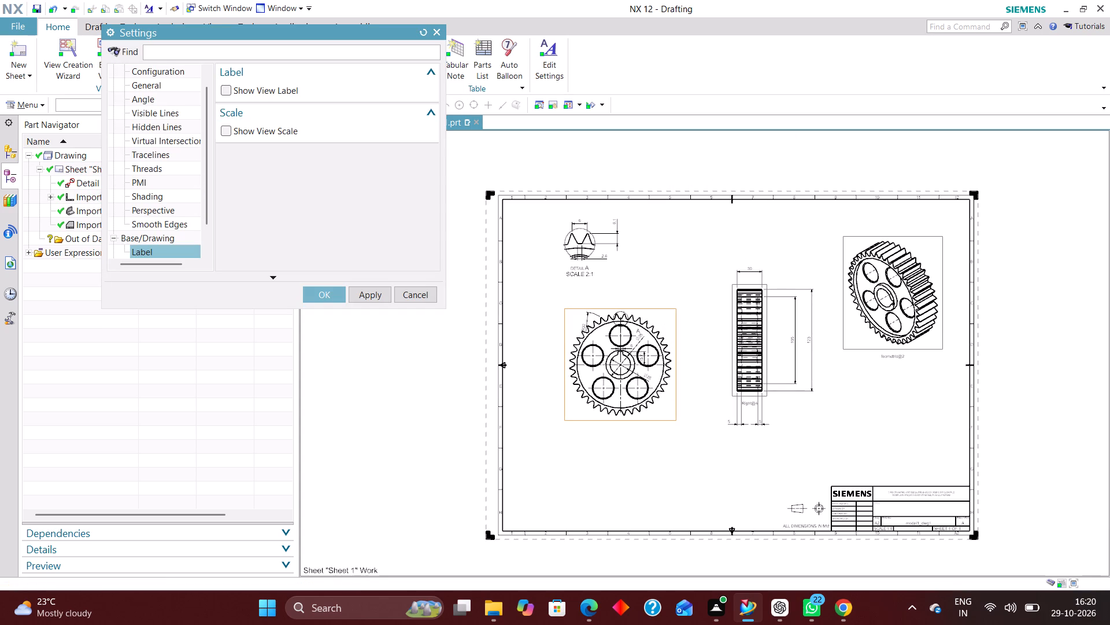
pyautogui.click(225, 89)
pyautogui.click(368, 152)
pyautogui.click(368, 160)
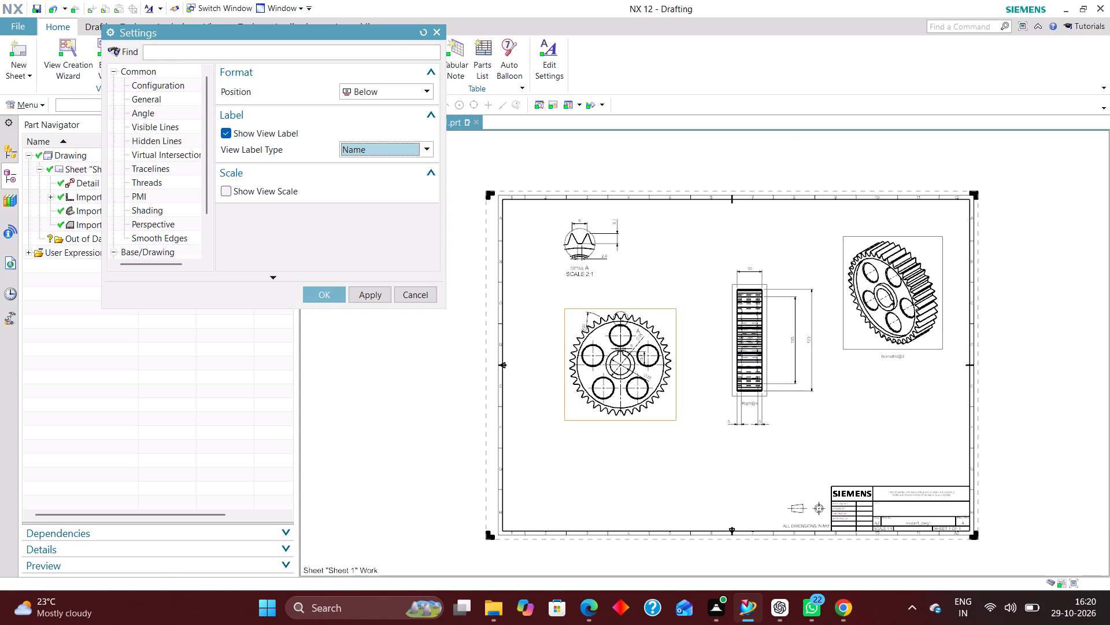
pyautogui.click(332, 299)
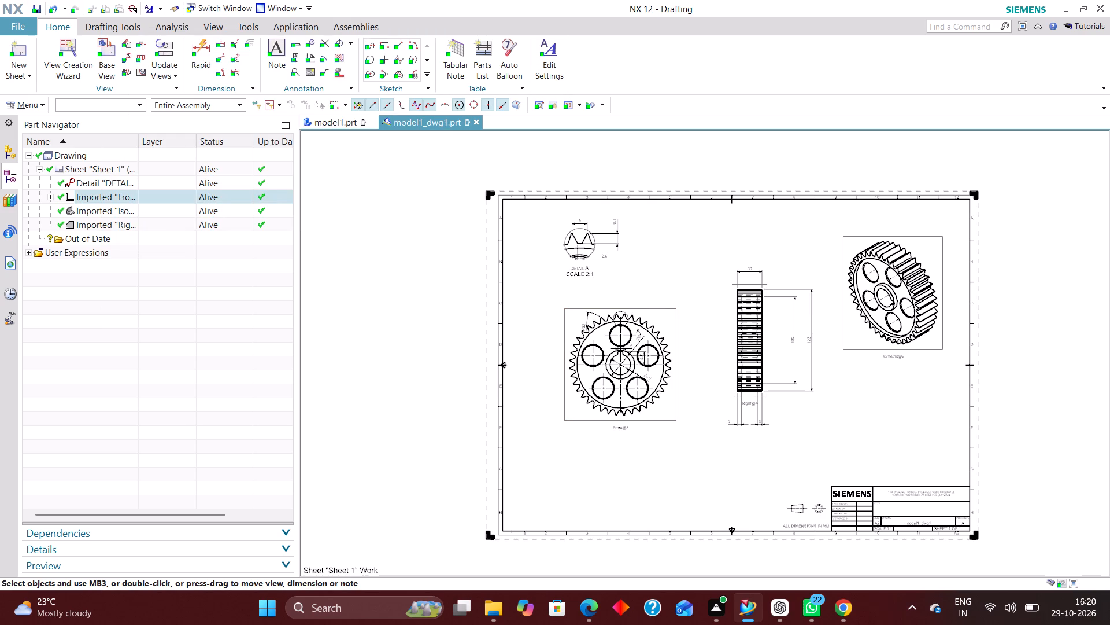
# Change the tooth detail view's label type to Name.
pyautogui.scroll(3, 584, 227)
pyautogui.rightClick(593, 231)
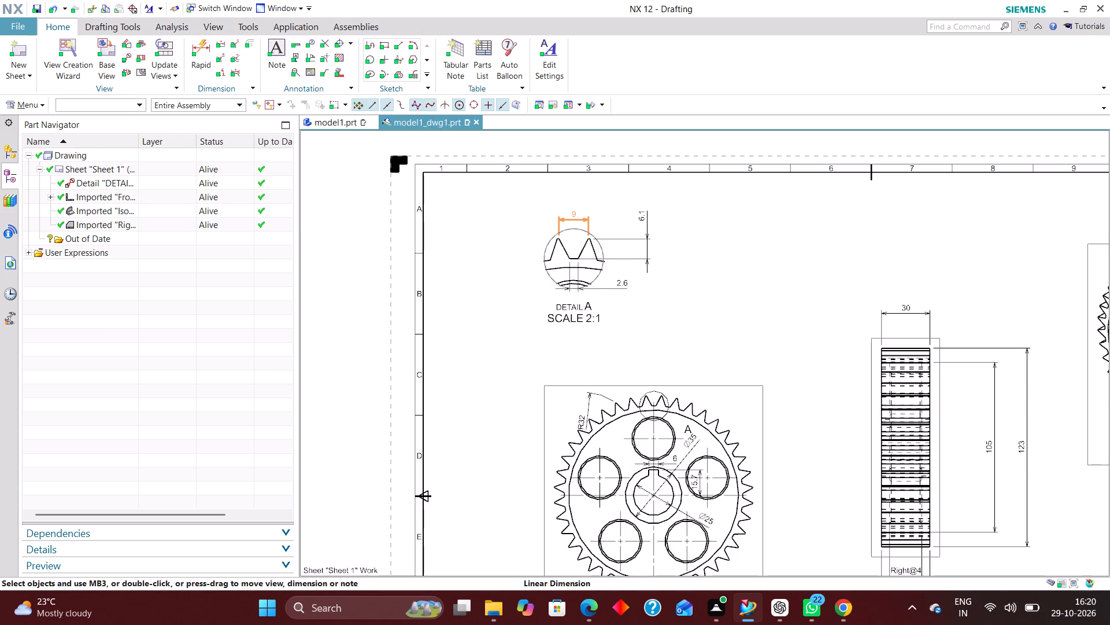
pyautogui.click(766, 309)
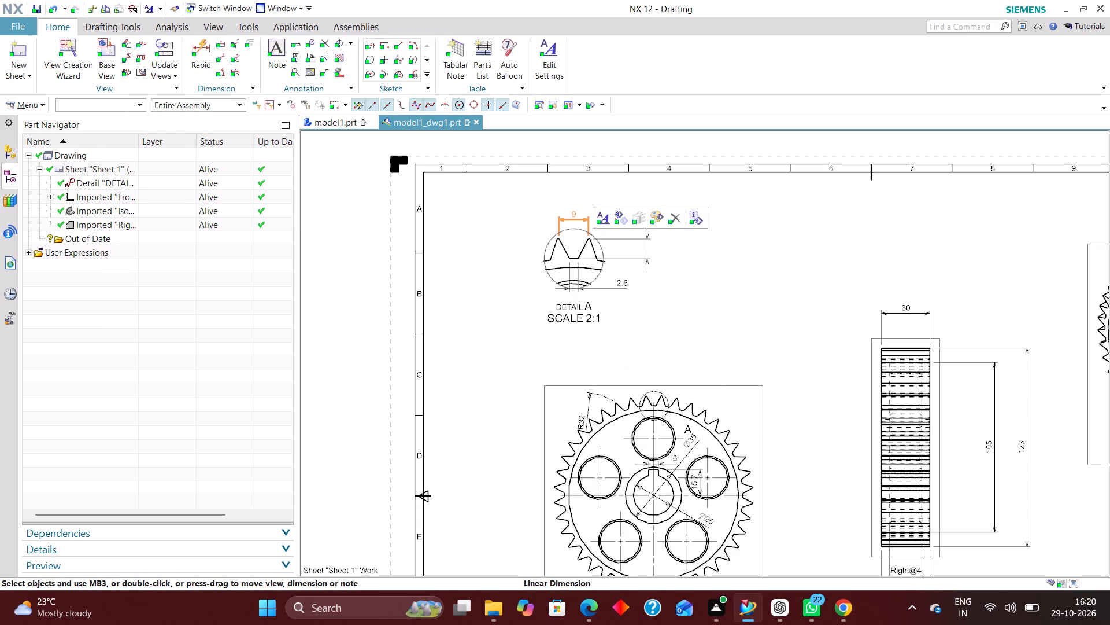
pyautogui.rightClick(550, 275)
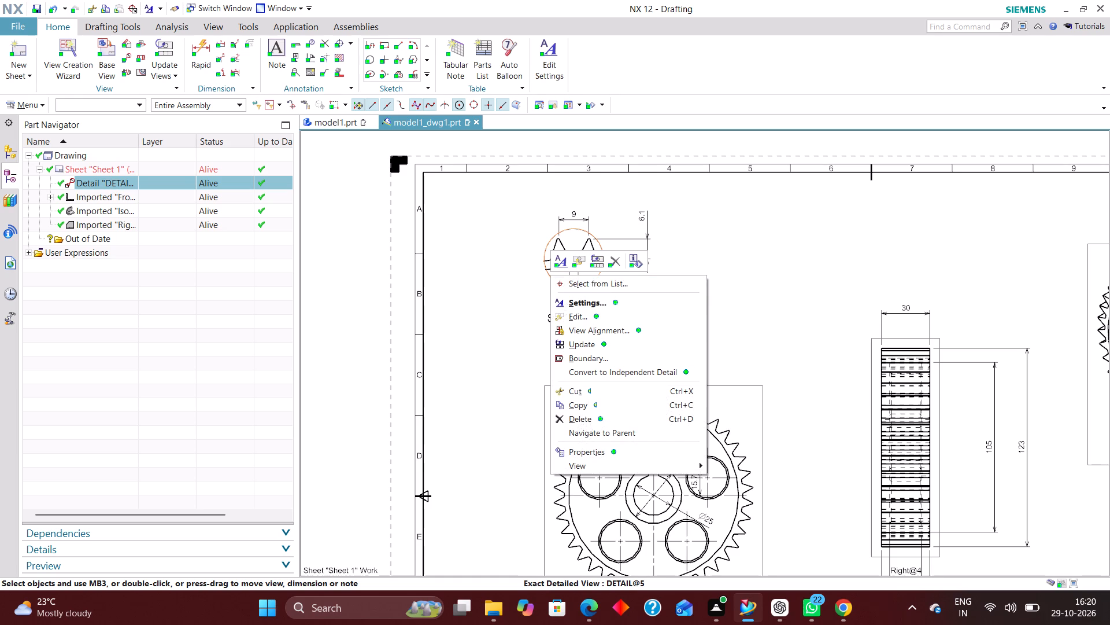
pyautogui.click(574, 302)
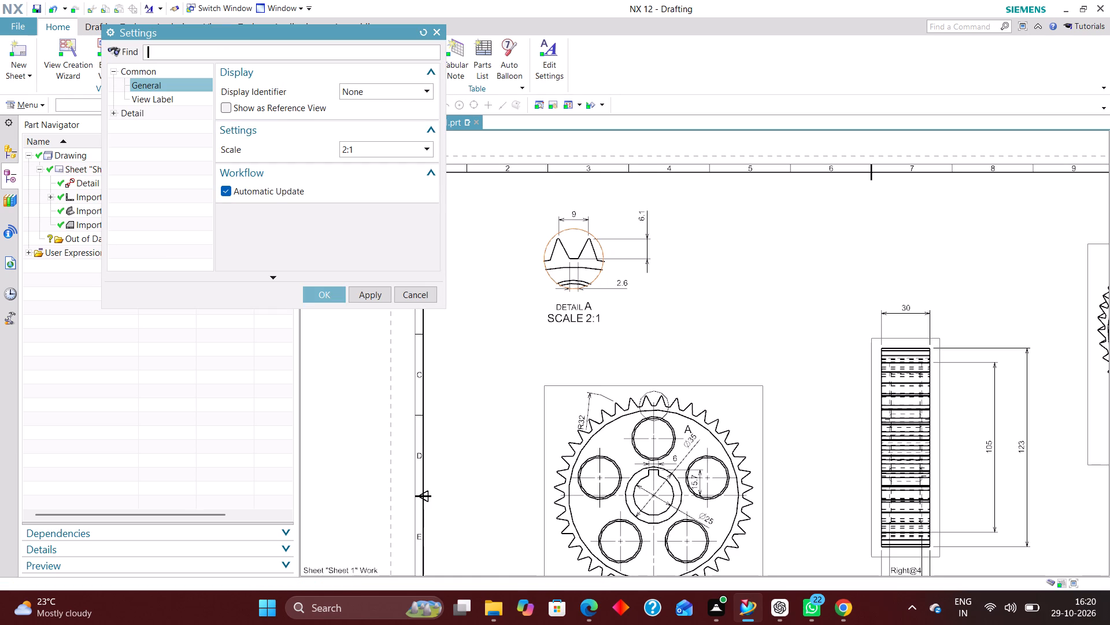
pyautogui.click(150, 97)
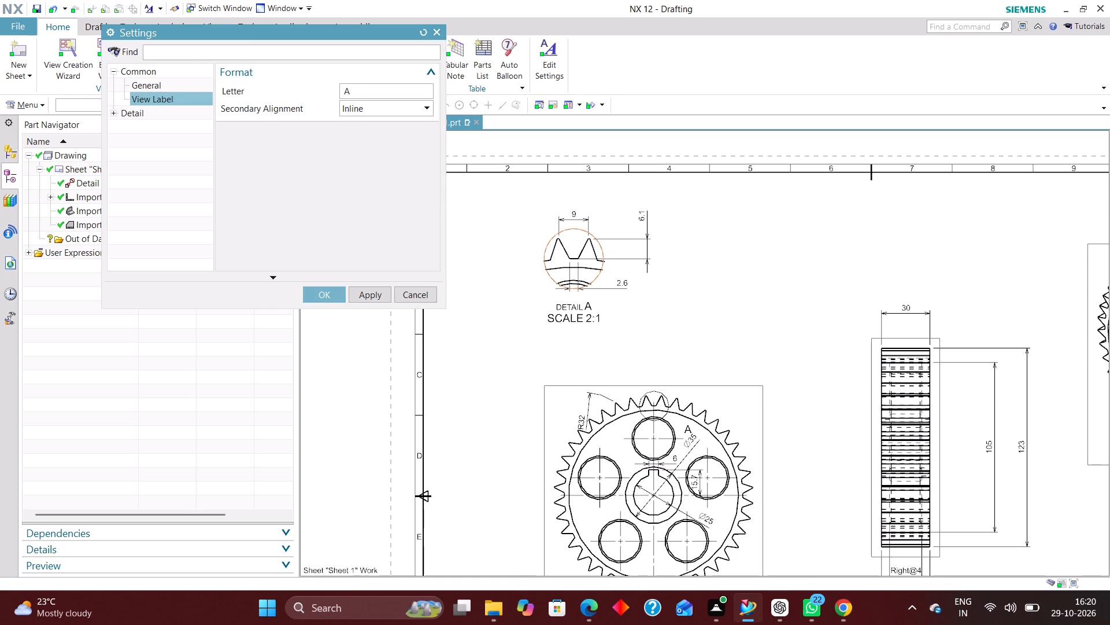
pyautogui.click(156, 111)
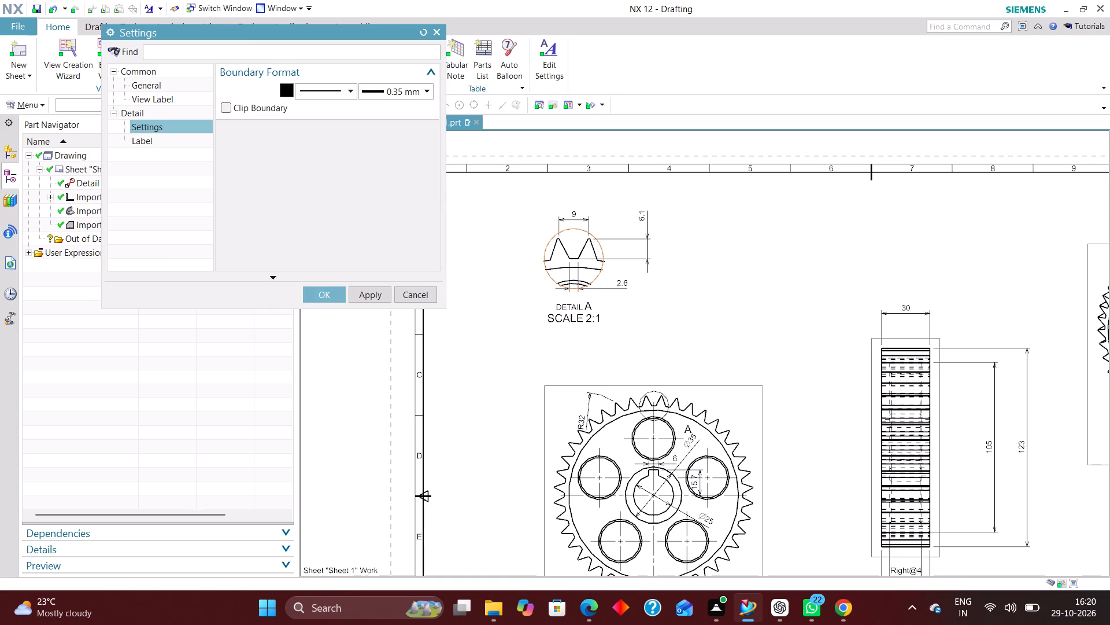
pyautogui.click(154, 141)
pyautogui.click(376, 149)
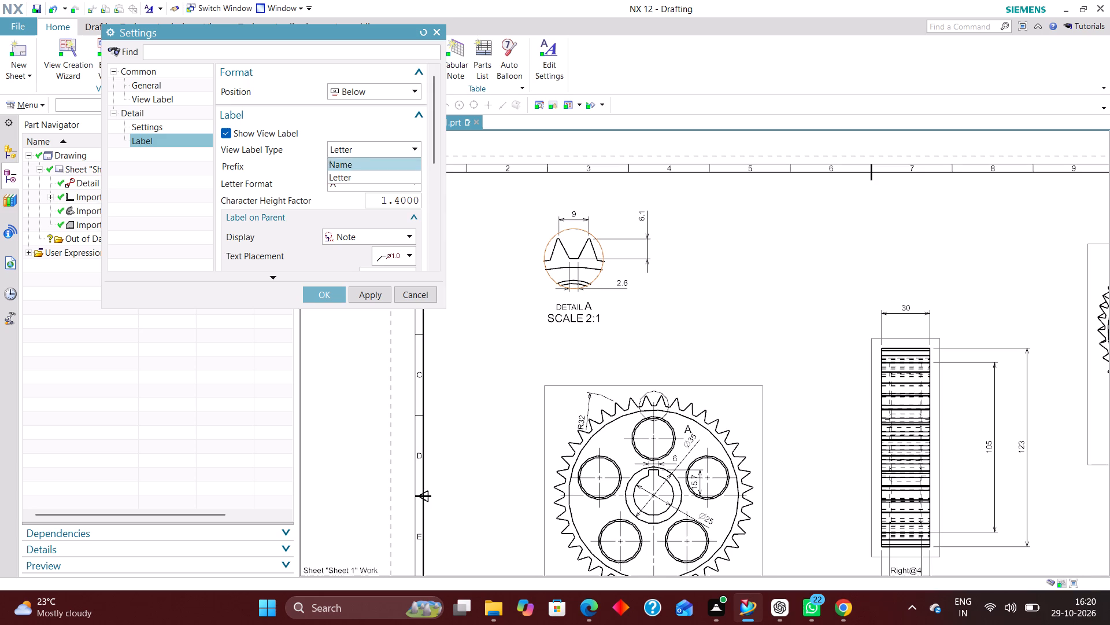
pyautogui.click(368, 161)
pyautogui.click(331, 299)
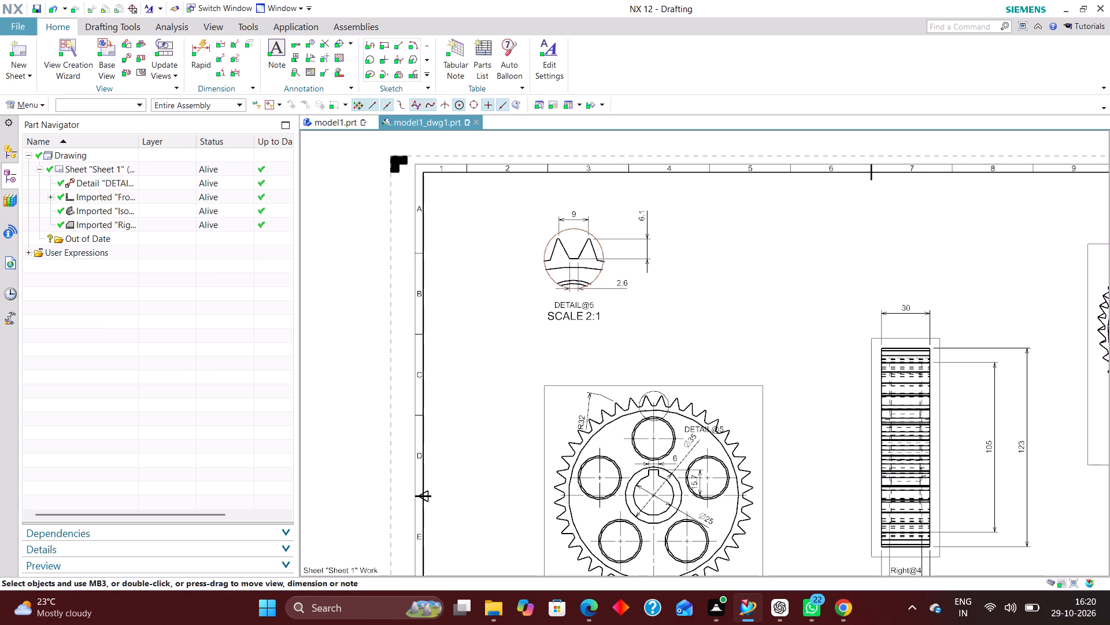
# Move the right side view's label down and to the right, clear of the two 5 mm offset dimensions' extension lines.
pyautogui.scroll(-2, 534, 244)
pyautogui.scroll(2, 606, 285)
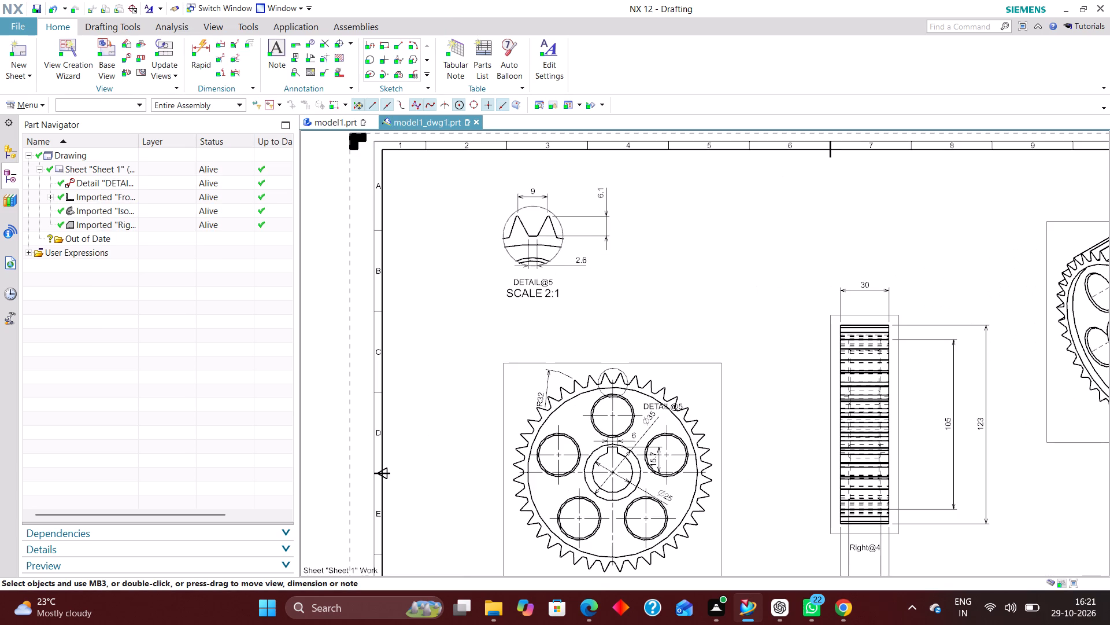
pyautogui.scroll(-2, 543, 275)
pyautogui.scroll(2, 644, 336)
pyautogui.moveTo(691, 199); pyautogui.dragTo(646, 252, button='right')
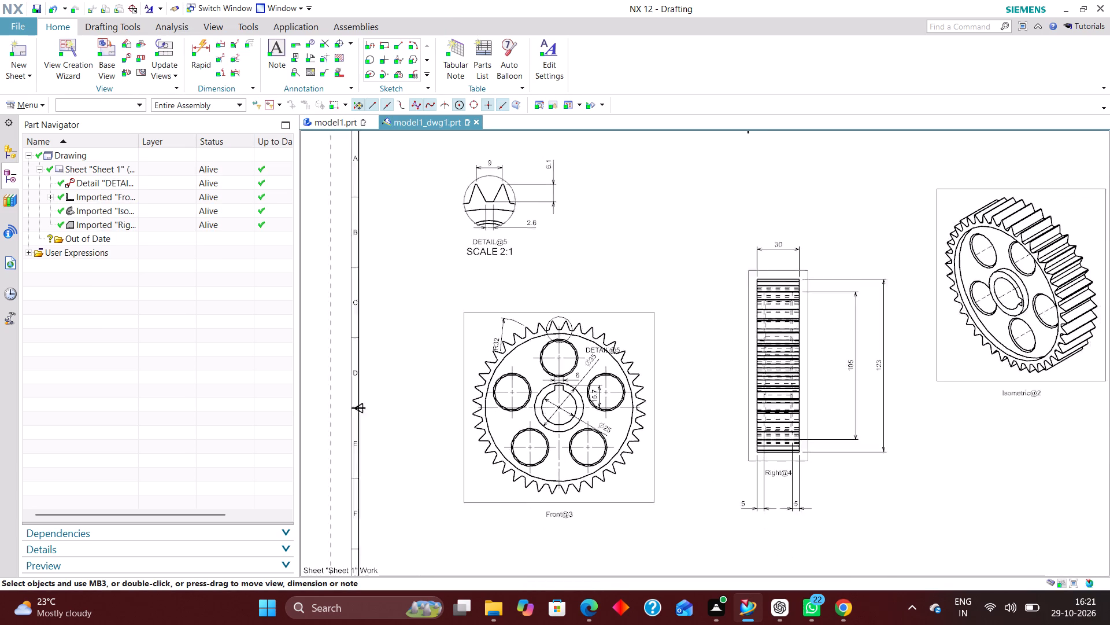
pyautogui.scroll(3, 757, 424)
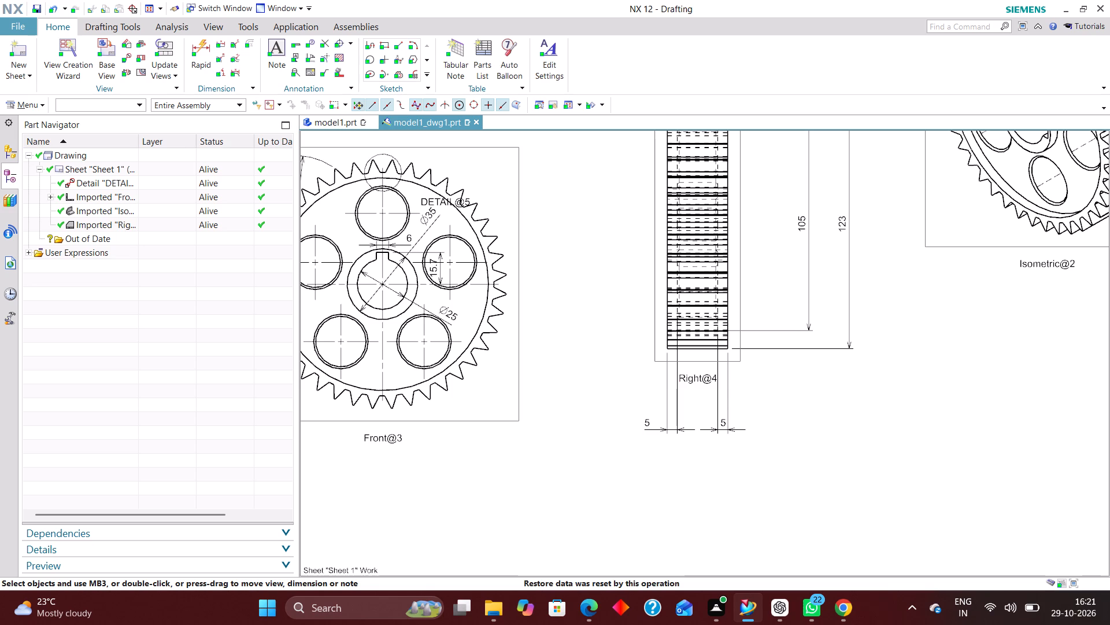
pyautogui.moveTo(692, 378); pyautogui.dragTo(768, 404)
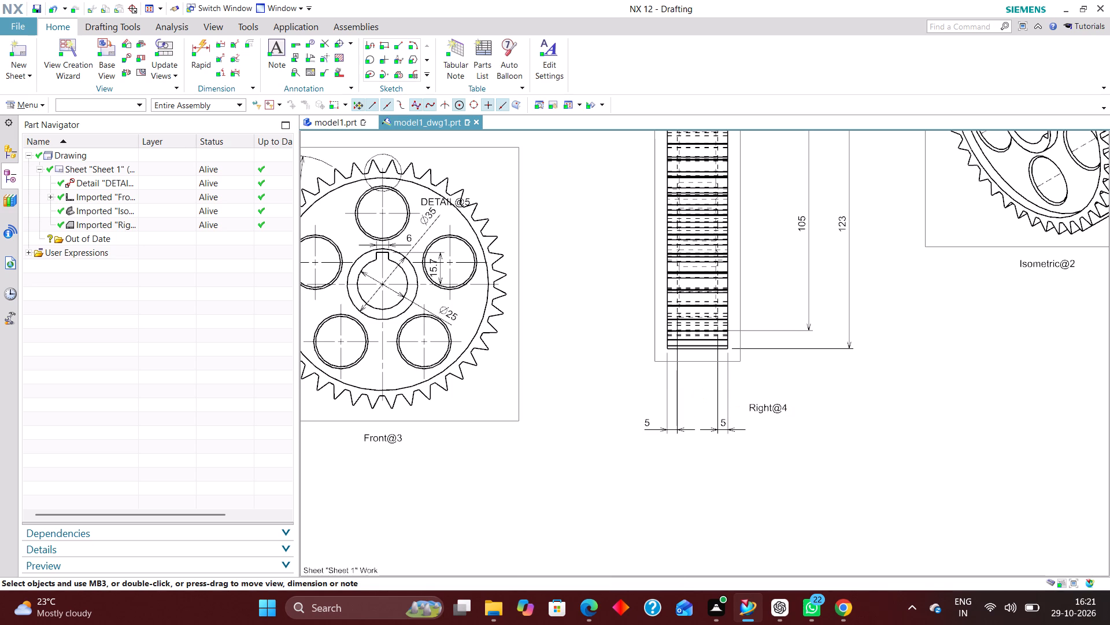
# Rename the imported isometric view of the gear on Sheet 1 as ISOMETRIC VIEW.
pyautogui.scroll(-2, 564, 487)
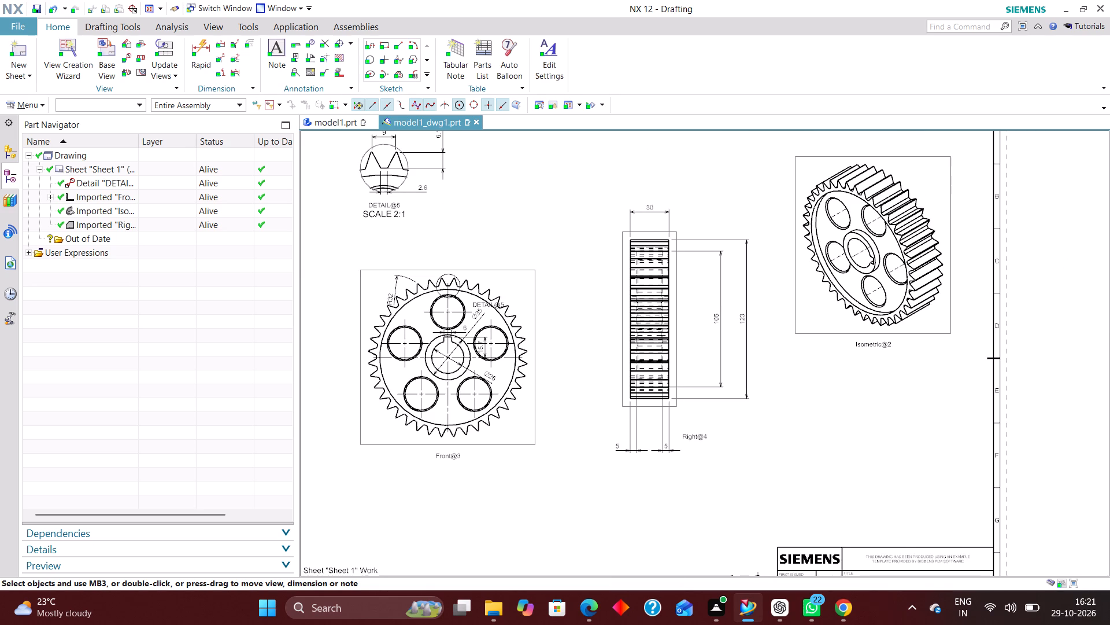
pyautogui.click(146, 210)
pyautogui.rightClick(145, 209)
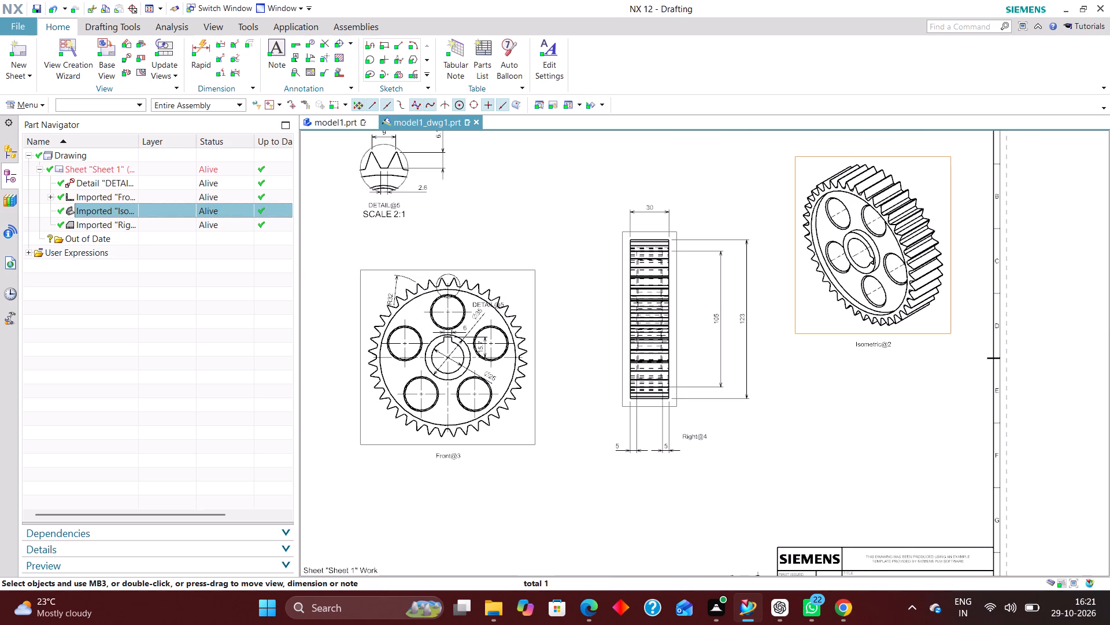
pyautogui.click(190, 437)
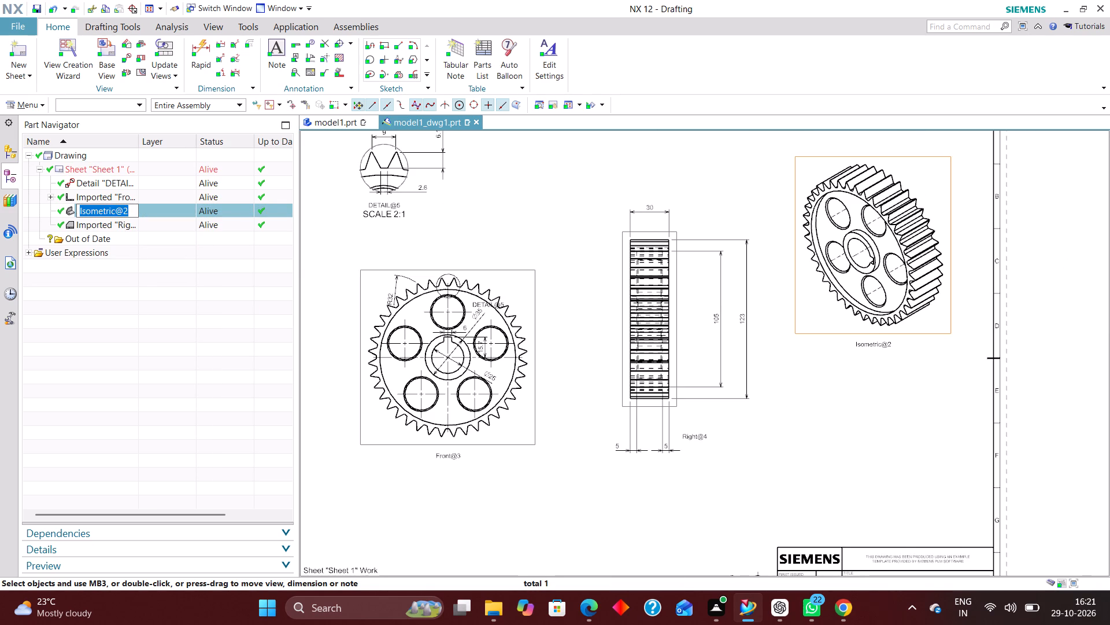
pyautogui.write('ISOMER')
pyautogui.press('BackSpace')
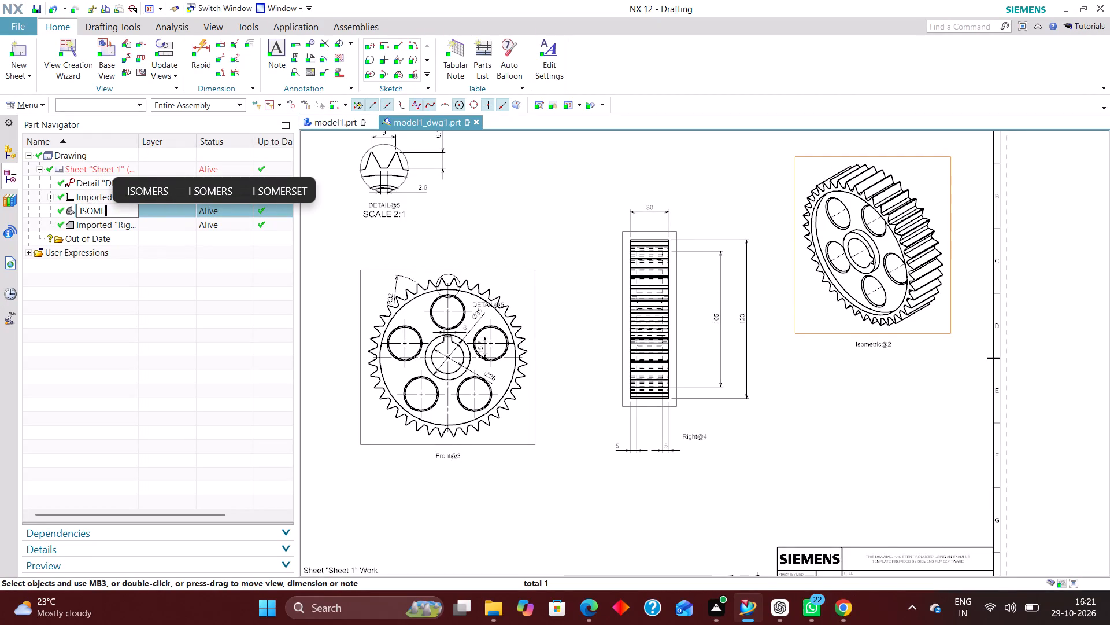
pyautogui.write('TRIC VIEW')
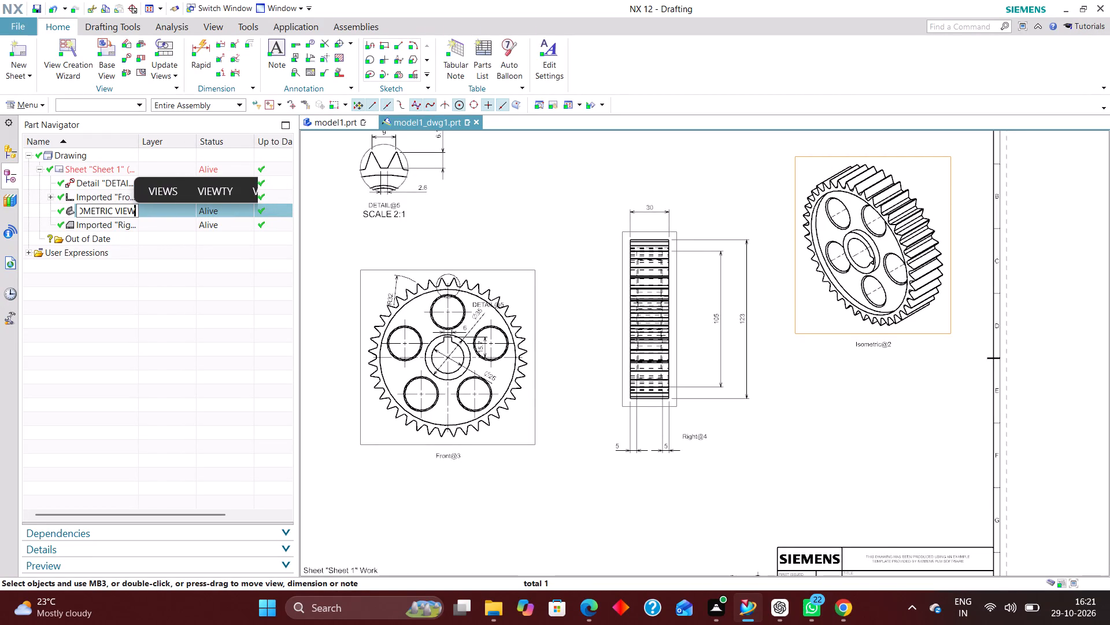
pyautogui.press('Return')
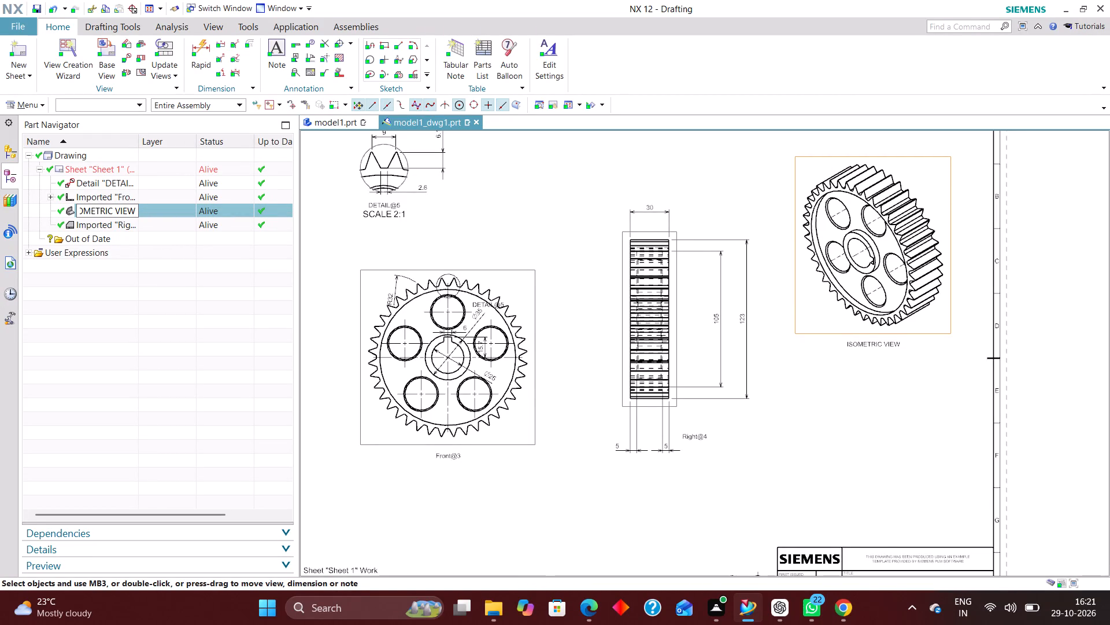
# Rename the imported right side view of the gear on Sheet 1 as RIGHT VIEW.
pyautogui.click(145, 223)
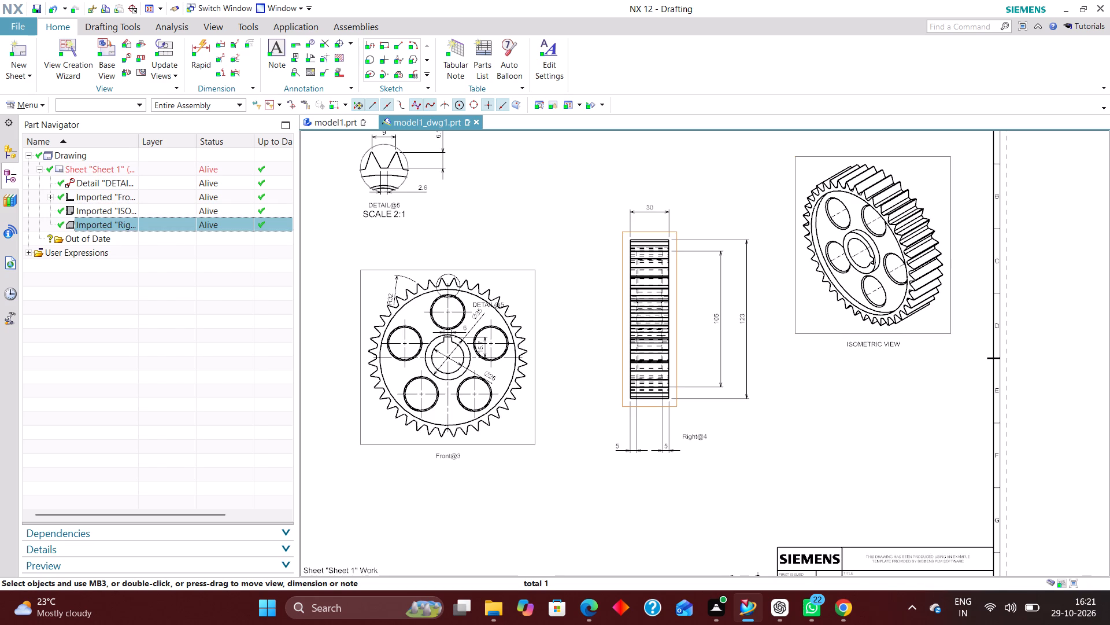
pyautogui.rightClick(142, 222)
pyautogui.click(192, 449)
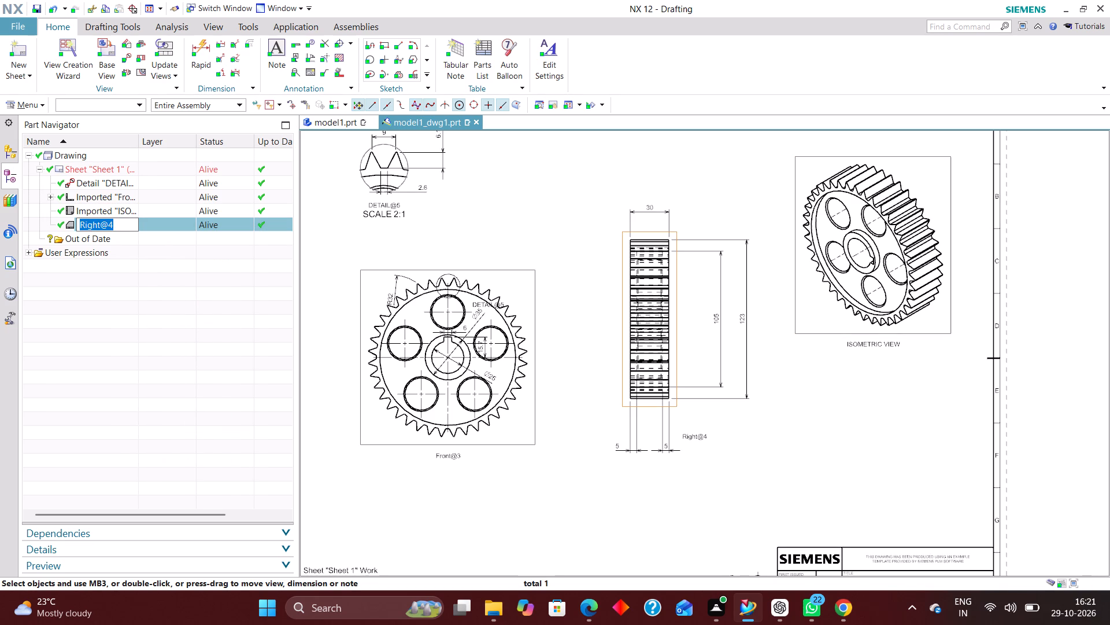
pyautogui.write('RIG')
pyautogui.write('HT VIEW')
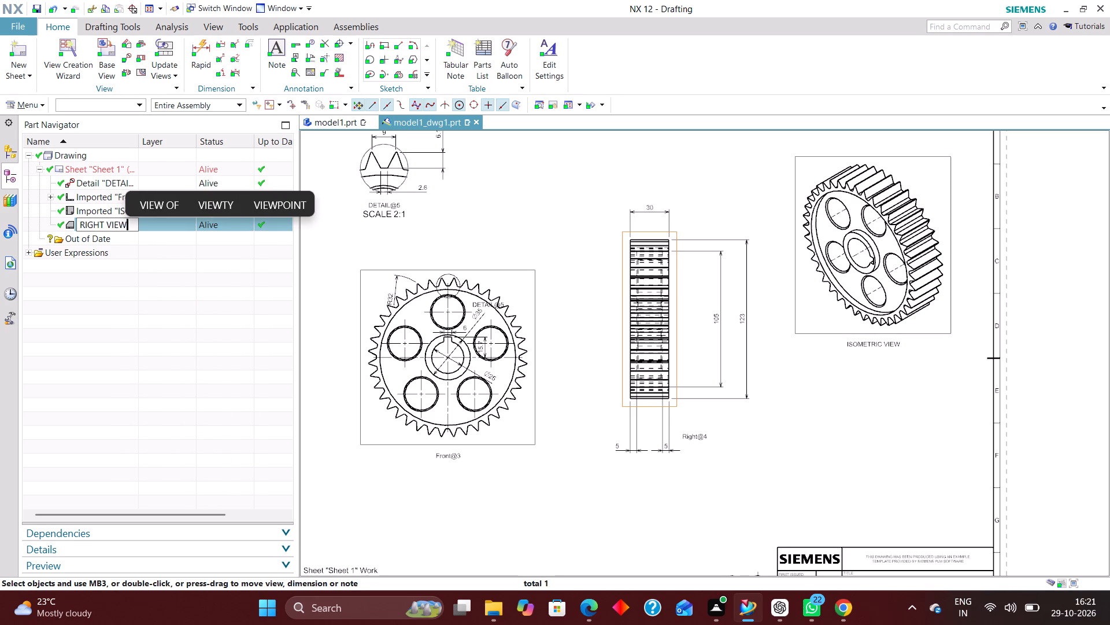
pyautogui.press('Return')
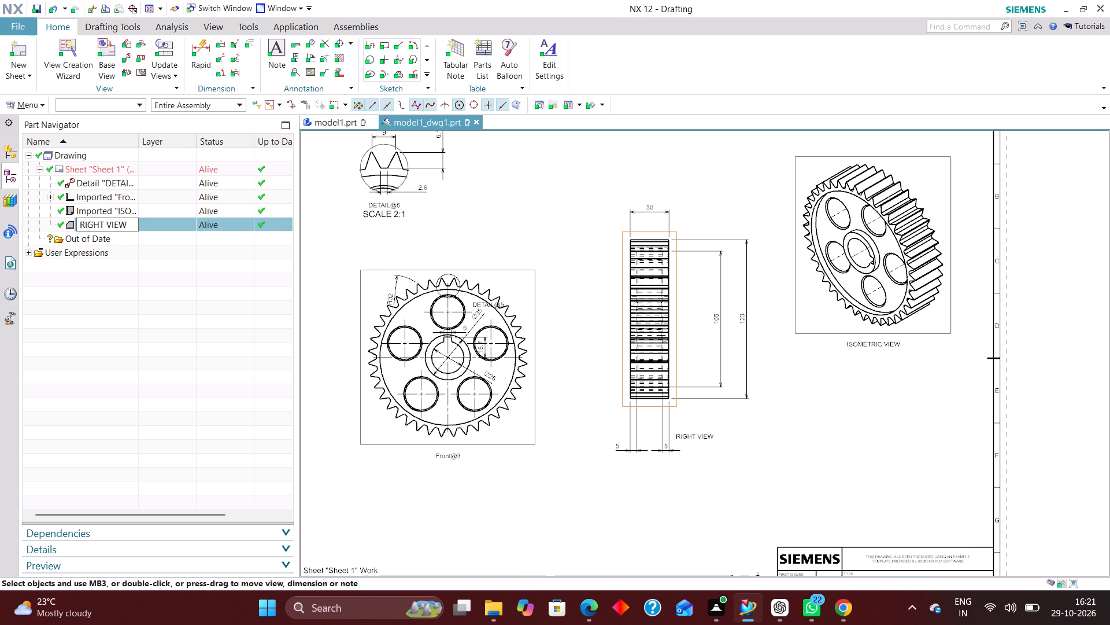
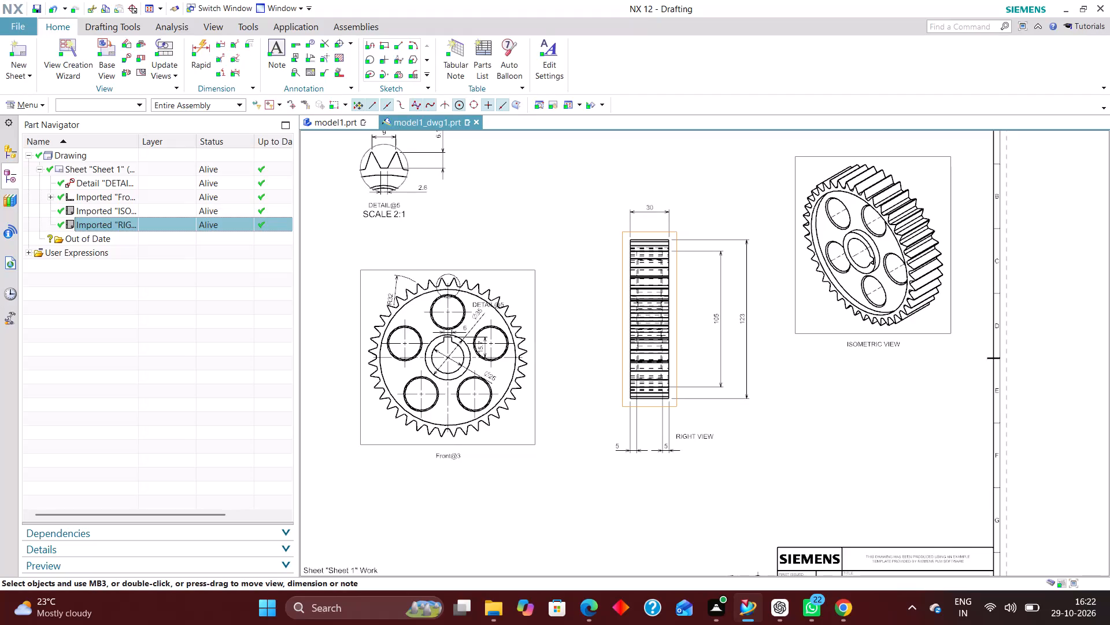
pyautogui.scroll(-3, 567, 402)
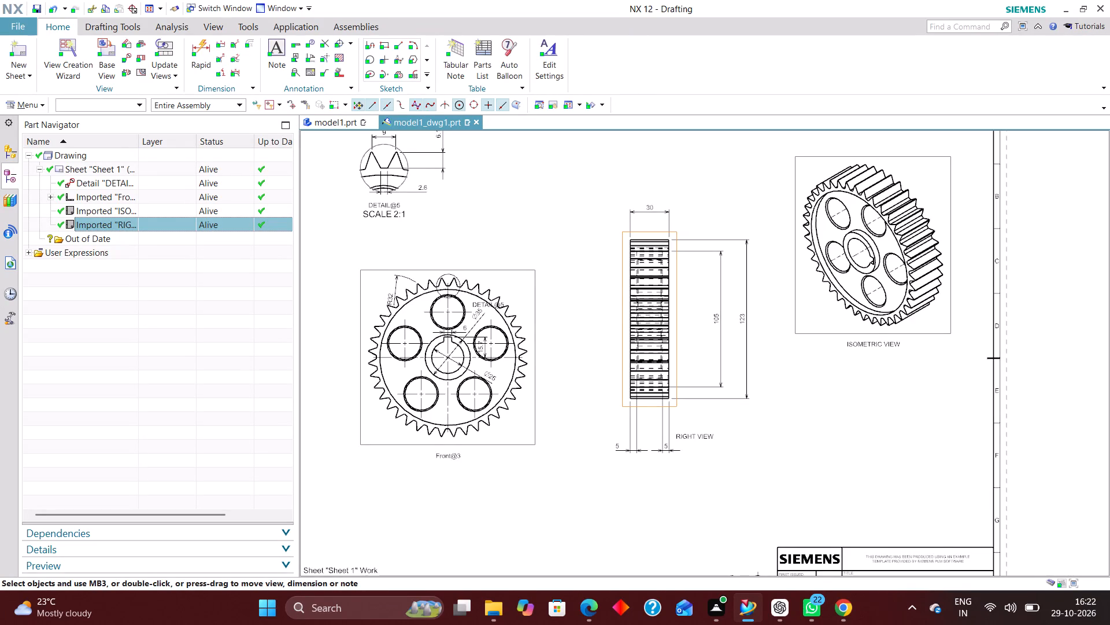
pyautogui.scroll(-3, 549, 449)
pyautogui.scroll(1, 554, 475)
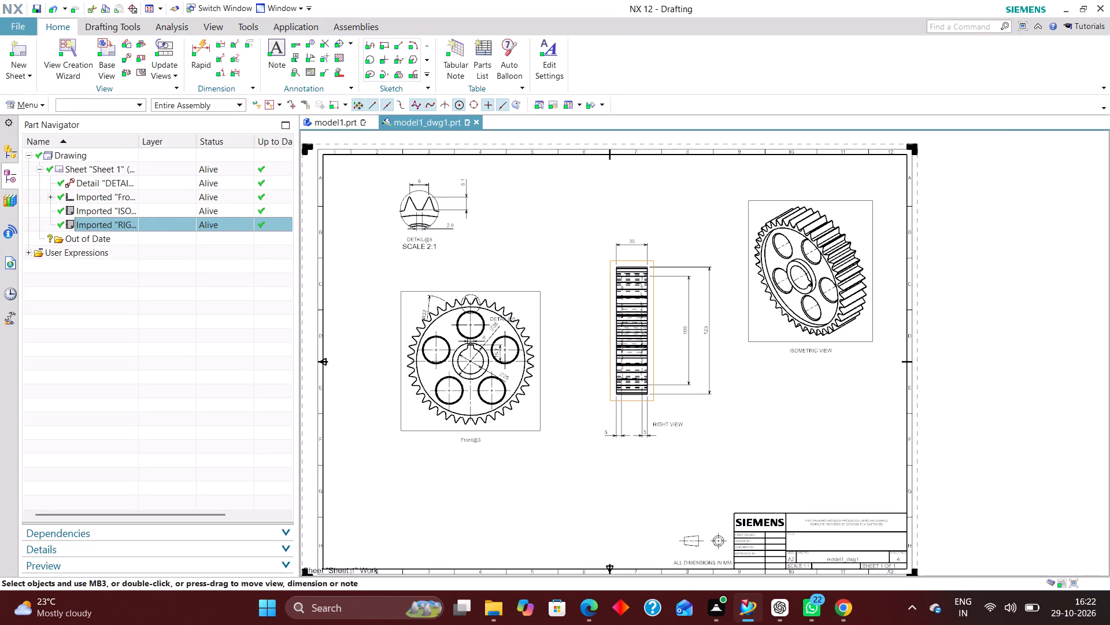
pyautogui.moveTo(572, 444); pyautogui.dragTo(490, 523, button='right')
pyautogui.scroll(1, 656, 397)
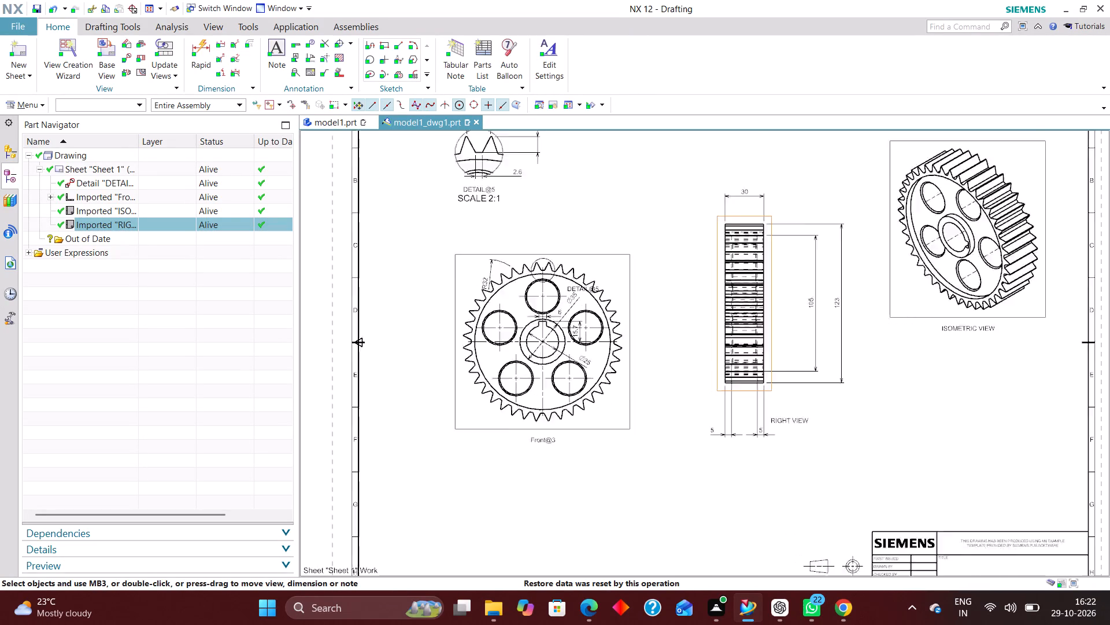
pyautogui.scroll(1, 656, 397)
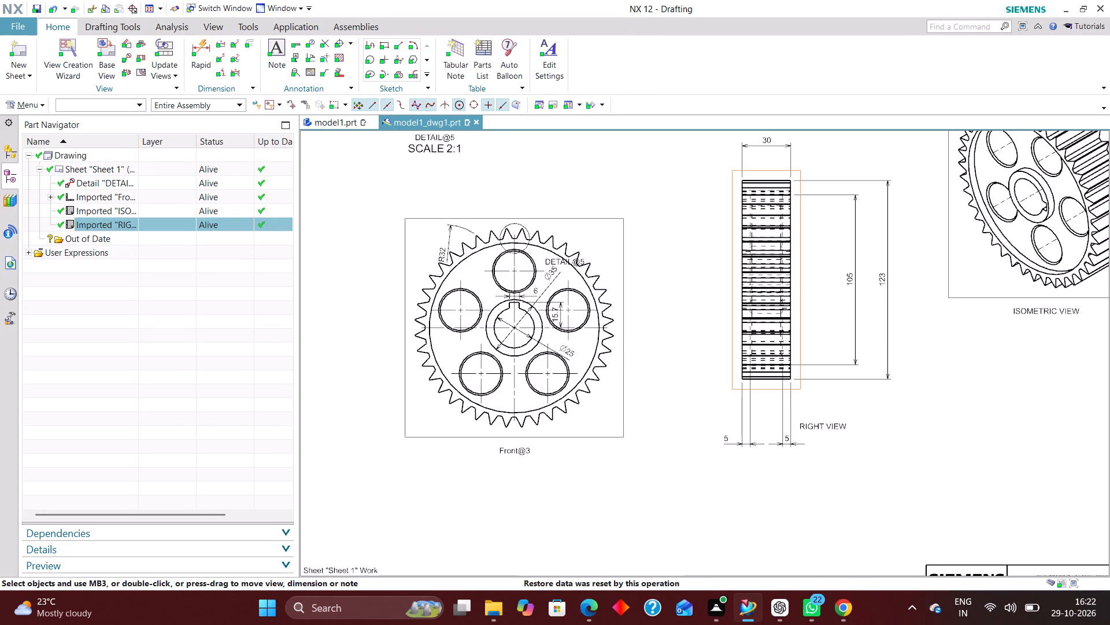
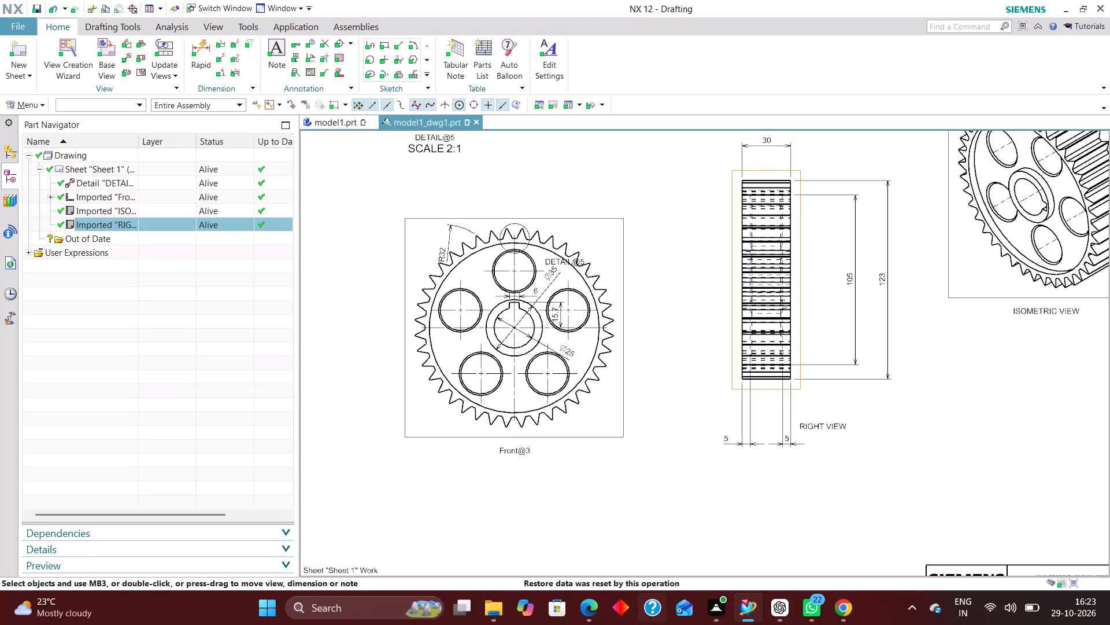
# Move the Ø25 bore dimension text outside the front view, beyond its lower right side.
pyautogui.scroll(-4, 573, 374)
pyautogui.scroll(-2, 572, 421)
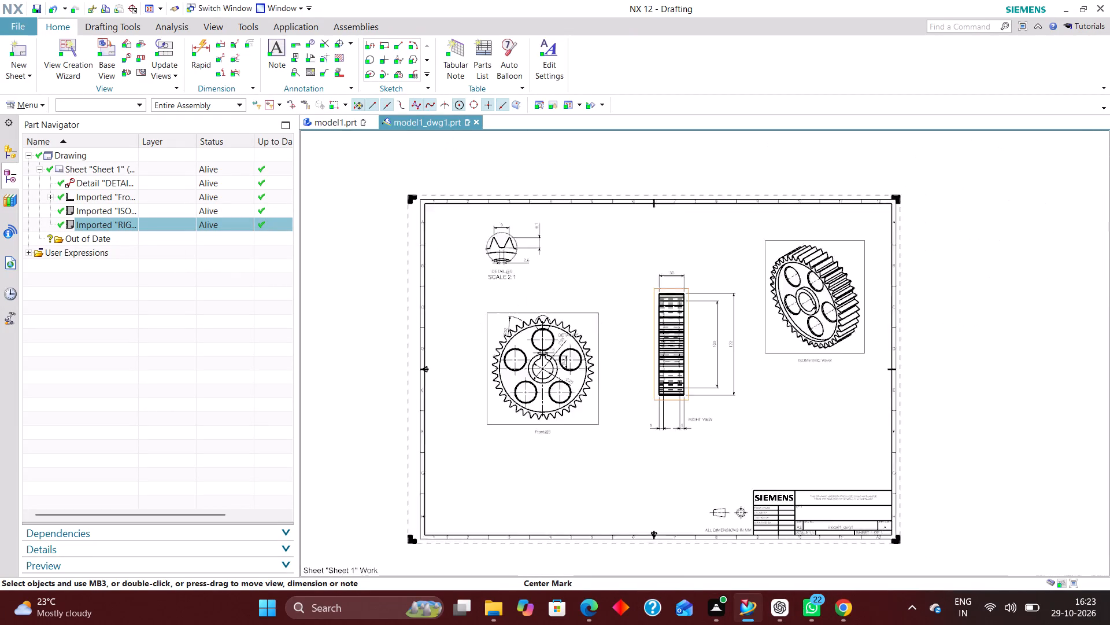
pyautogui.scroll(-1, 572, 424)
pyautogui.scroll(5, 577, 379)
pyautogui.moveTo(563, 414); pyautogui.dragTo(658, 436)
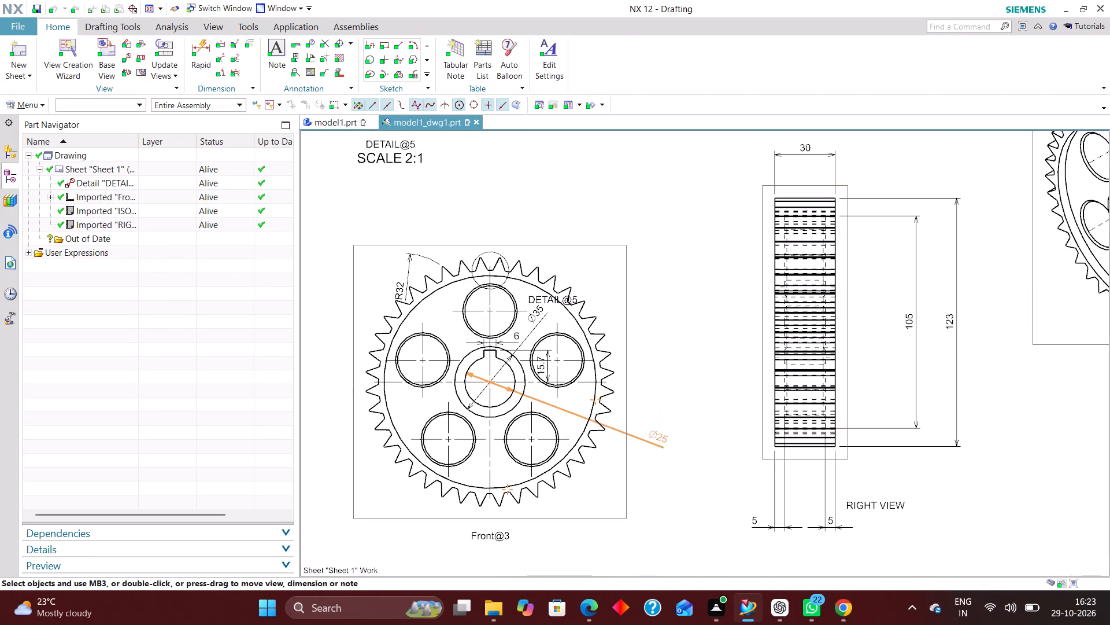
pyautogui.moveTo(658, 436); pyautogui.dragTo(658, 433)
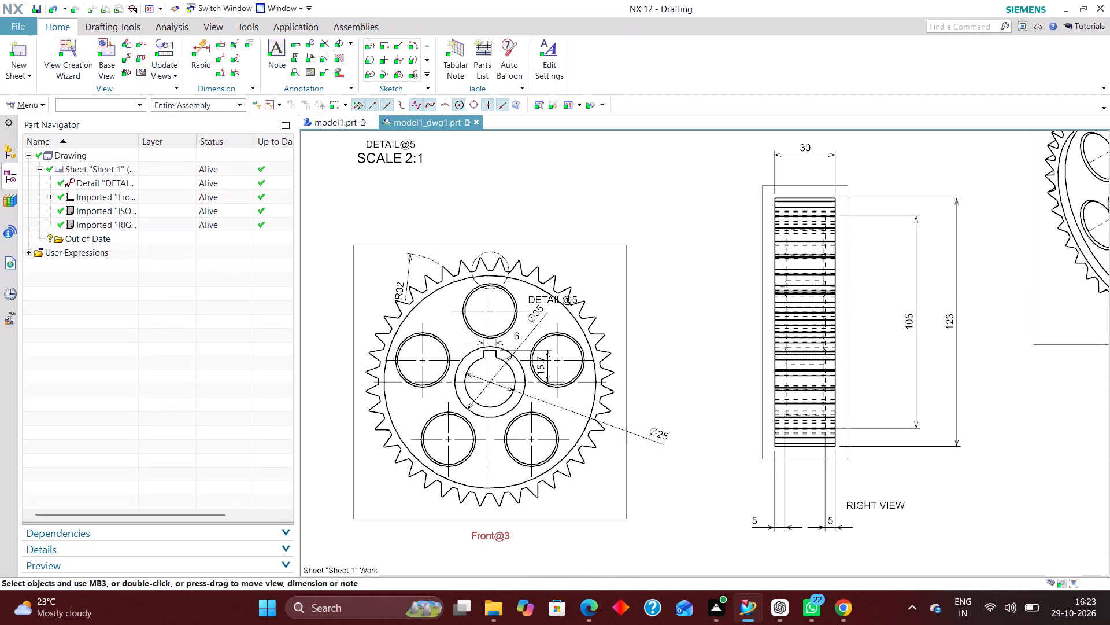
# Rename the Front@3 view as FRONT VIEW.
pyautogui.click(156, 199)
pyautogui.rightClick(156, 198)
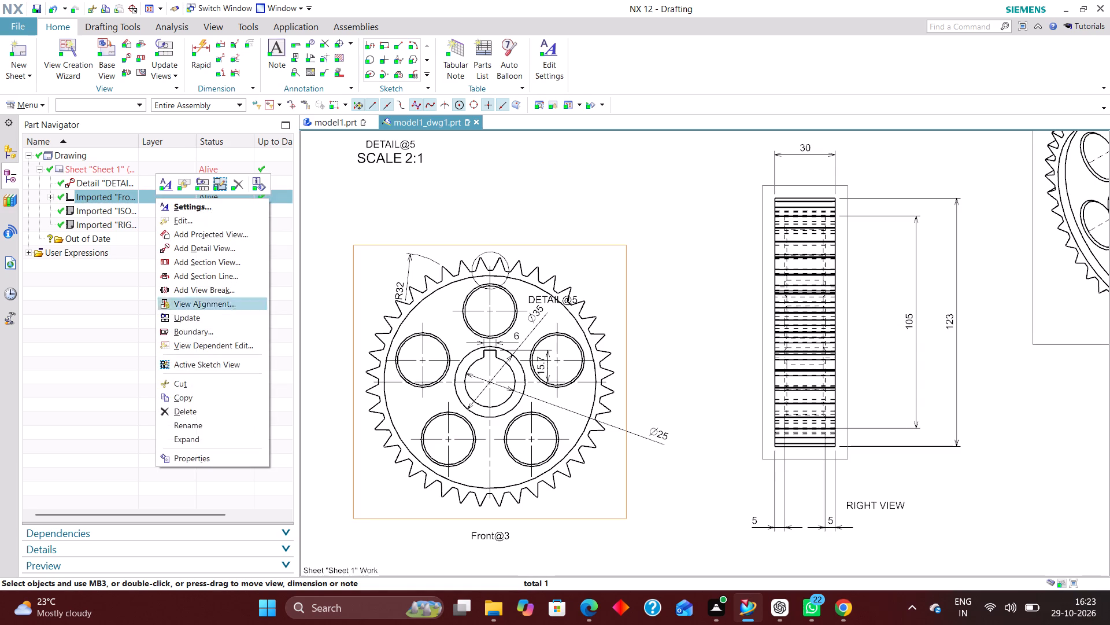
pyautogui.click(212, 427)
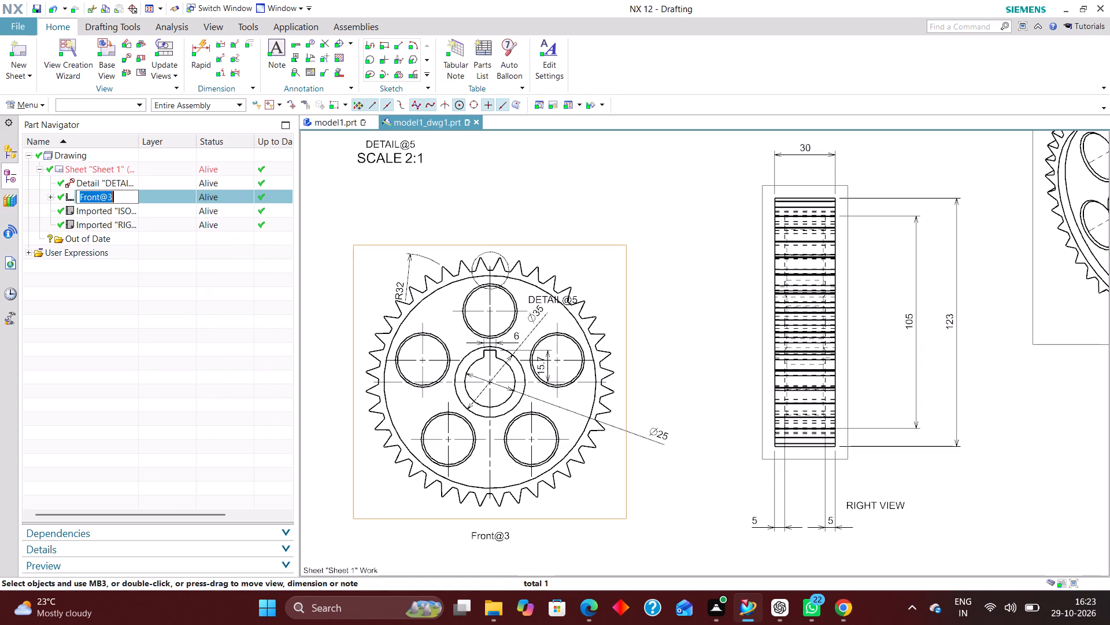
pyautogui.write('FRONT VIEW')
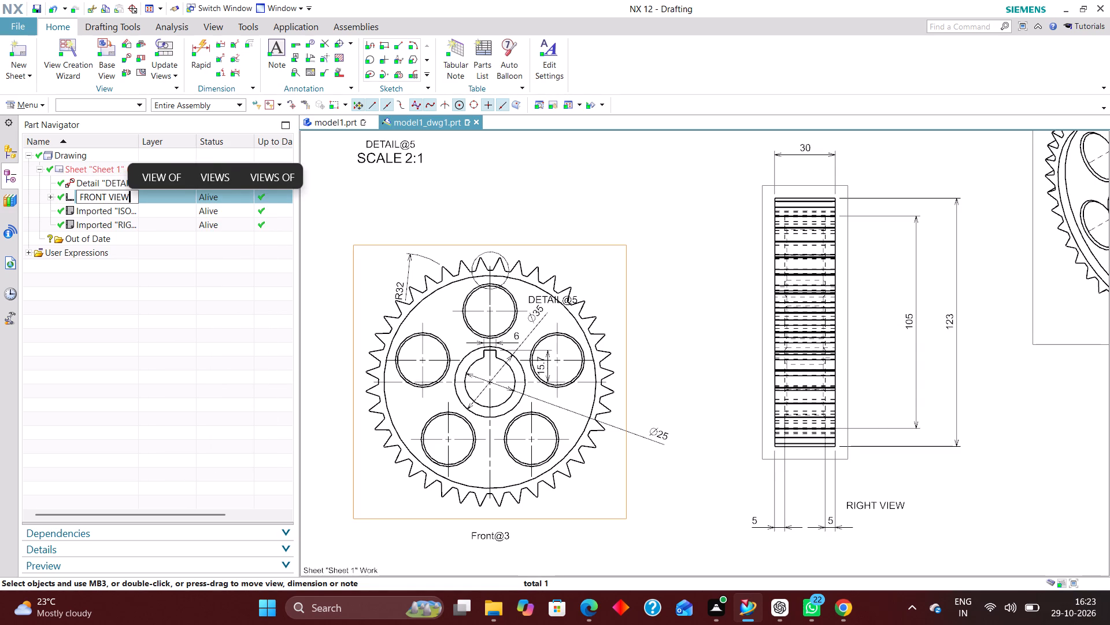
pyautogui.press('Return')
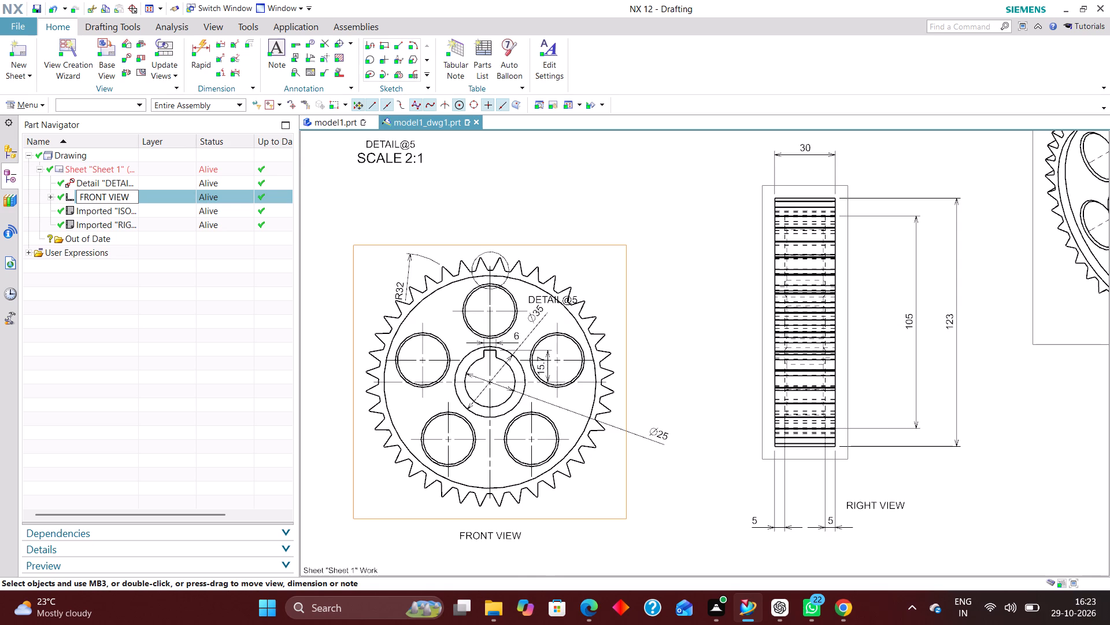
# Rename the detail view as DETAIL VIEW.
pyautogui.click(160, 184)
pyautogui.rightClick(157, 183)
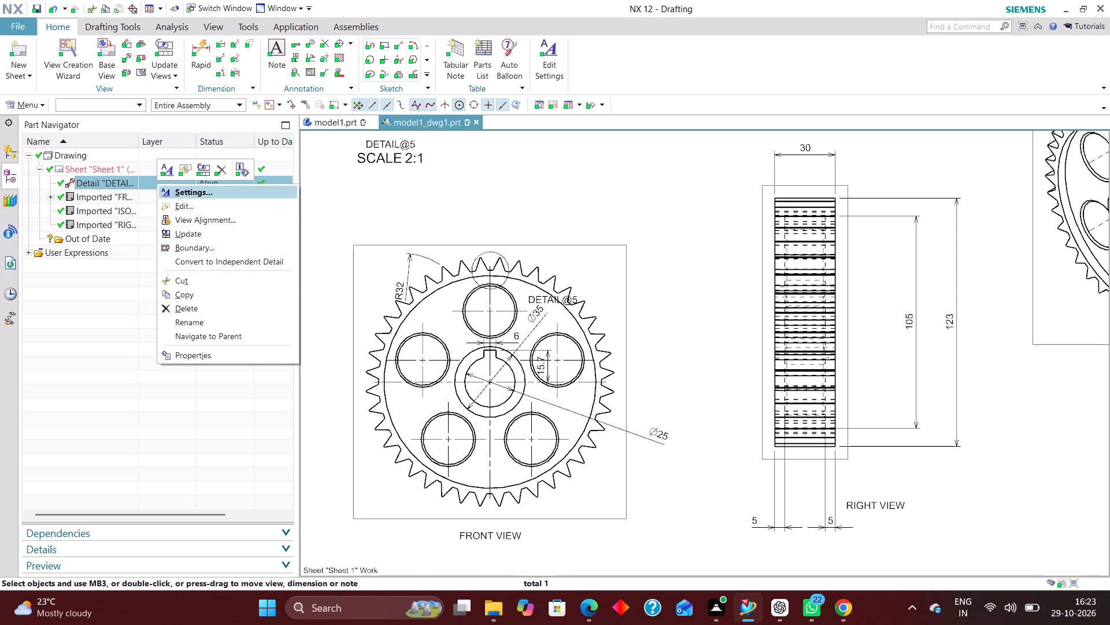
pyautogui.click(216, 320)
pyautogui.write('DETAIL VIEW')
pyautogui.press('Return')
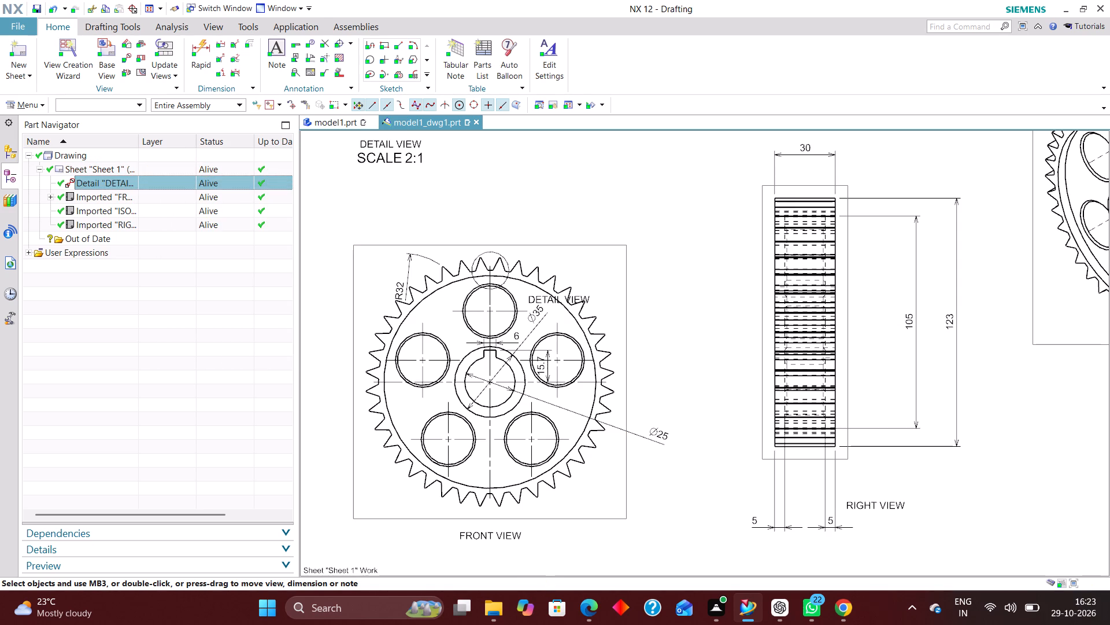
# Set the text justification of the DETAIL VIEW scale label to Left.
pyautogui.scroll(-1, 397, 187)
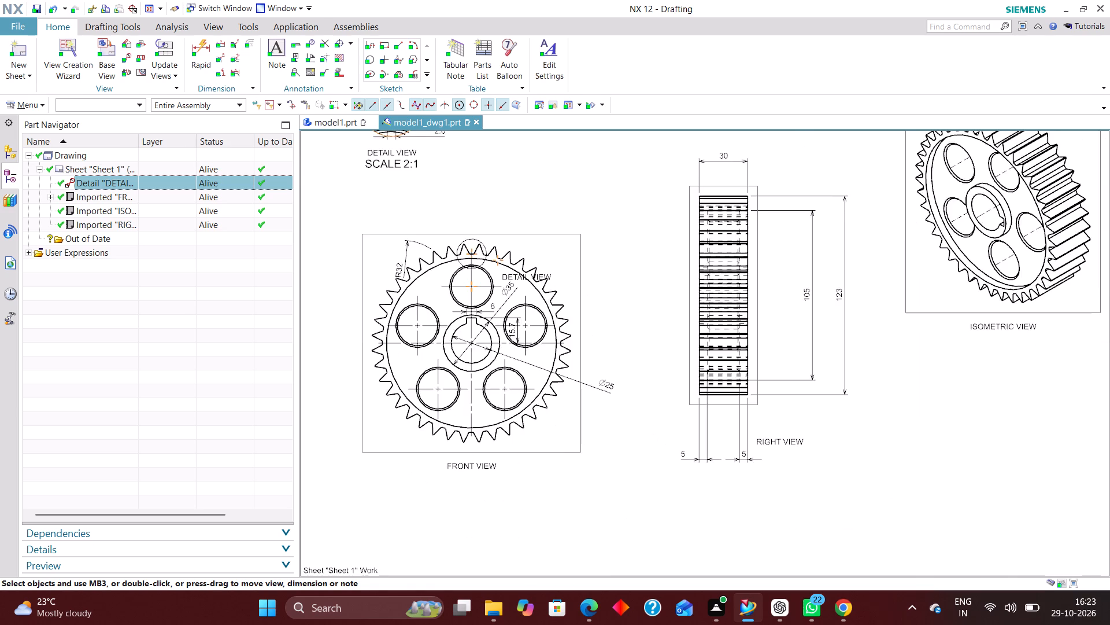
pyautogui.scroll(-1, 399, 194)
pyautogui.scroll(2, 412, 168)
pyautogui.click(387, 223)
pyautogui.scroll(-1, 438, 220)
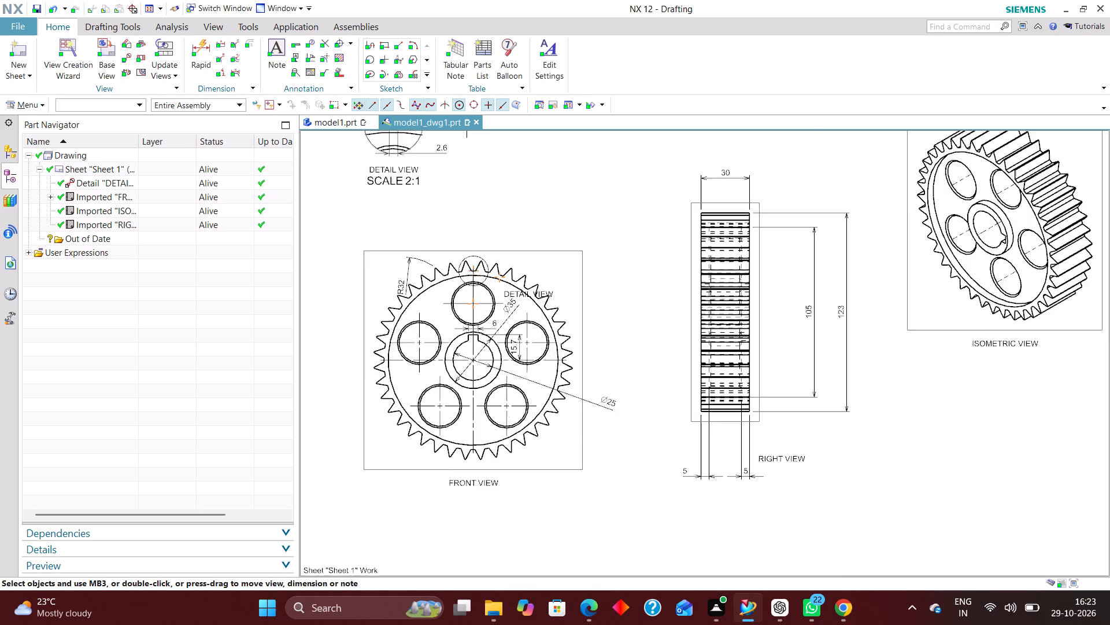
pyautogui.scroll(-1, 439, 222)
pyautogui.doubleClick(410, 190)
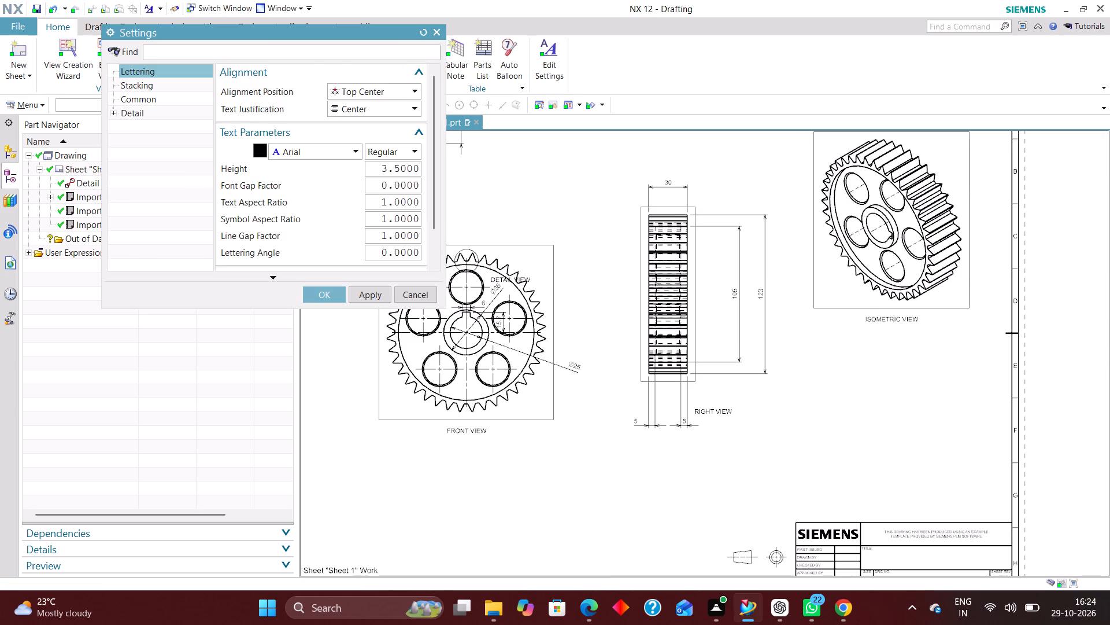
pyautogui.click(368, 109)
pyautogui.click(363, 119)
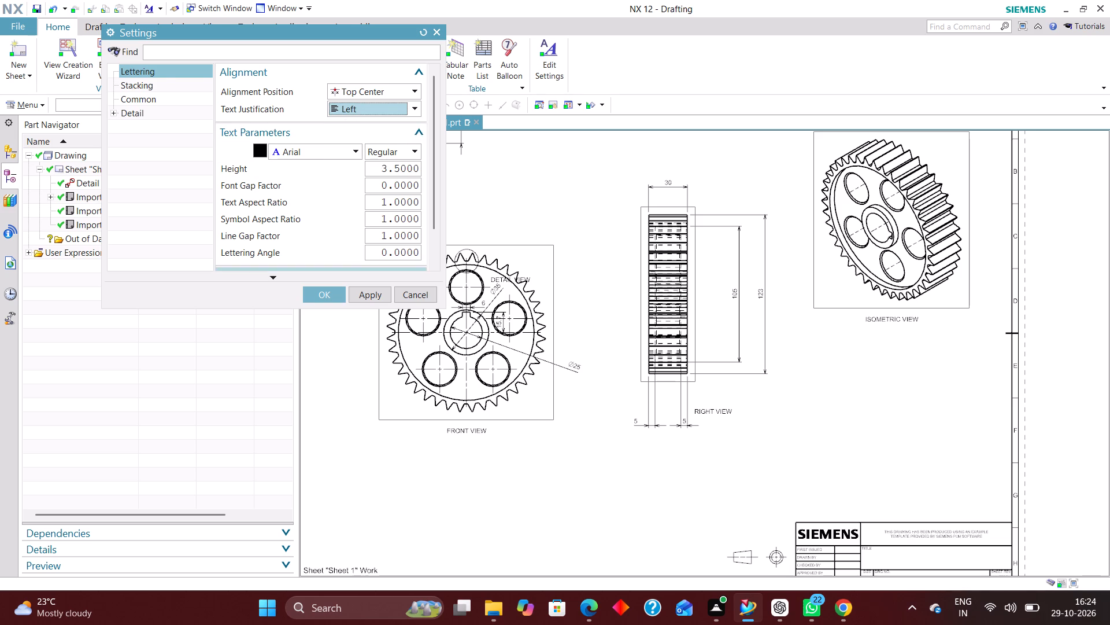
pyautogui.click(328, 295)
# Examine the arrangement of the views, dimensions and labels across the whole sheet.
pyautogui.scroll(-2, 367, 243)
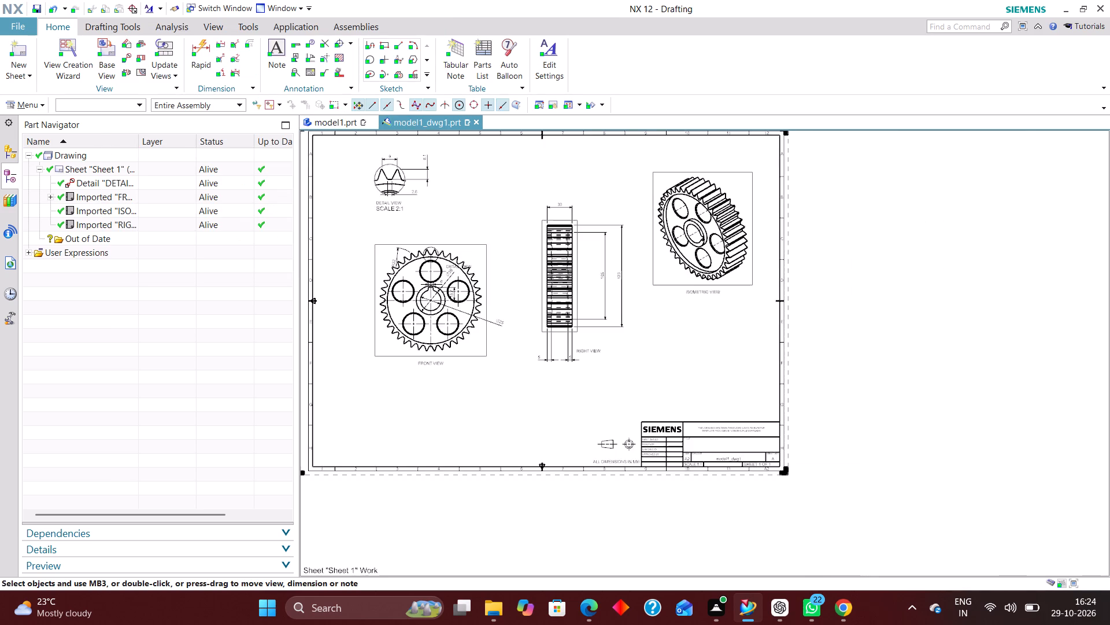
pyautogui.scroll(2, 534, 328)
pyautogui.moveTo(504, 307); pyautogui.dragTo(481, 395, button='right')
pyautogui.moveTo(738, 362); pyautogui.dragTo(687, 402, button='right')
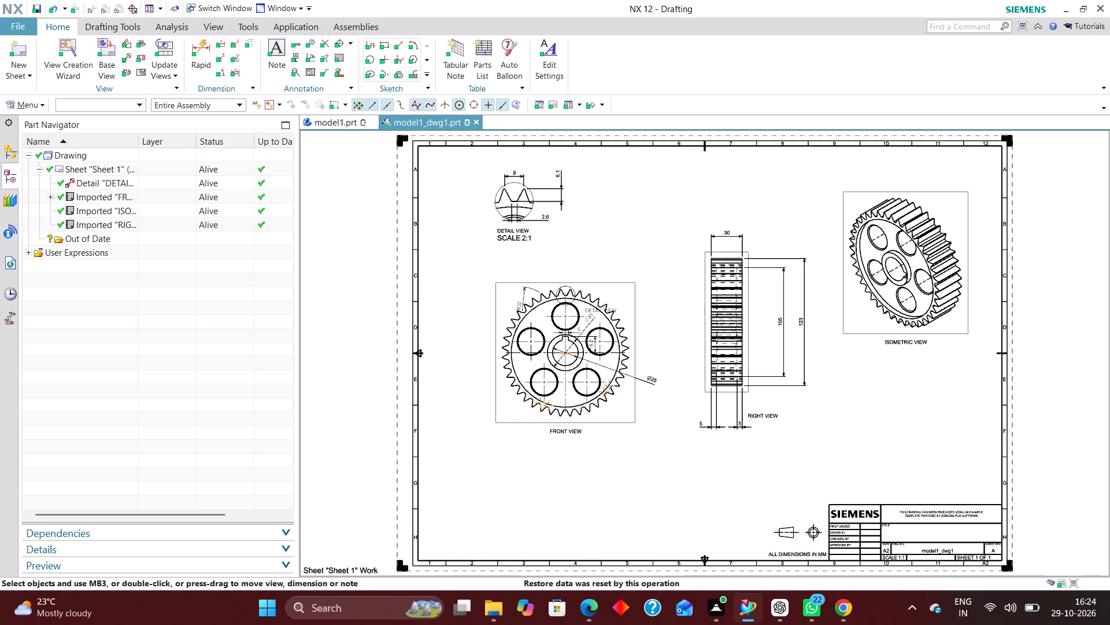
pyautogui.scroll(4, 609, 414)
pyautogui.scroll(-4, 550, 403)
pyautogui.scroll(3, 609, 467)
pyautogui.moveTo(639, 417); pyautogui.dragTo(553, 527, button='right')
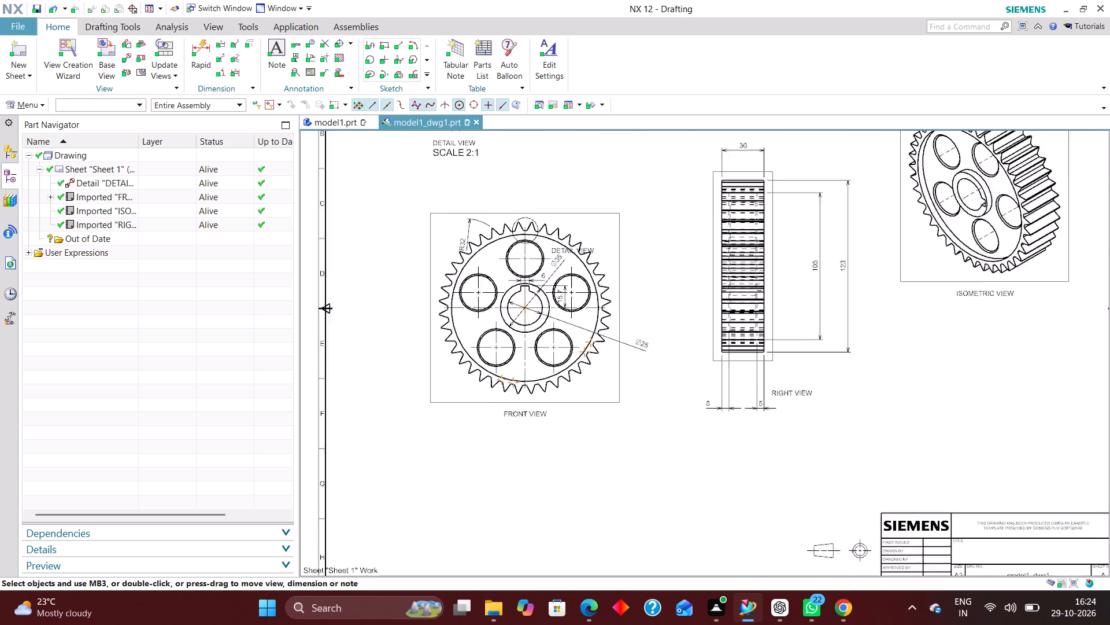
pyautogui.scroll(5, 943, 337)
pyautogui.scroll(-5, 797, 358)
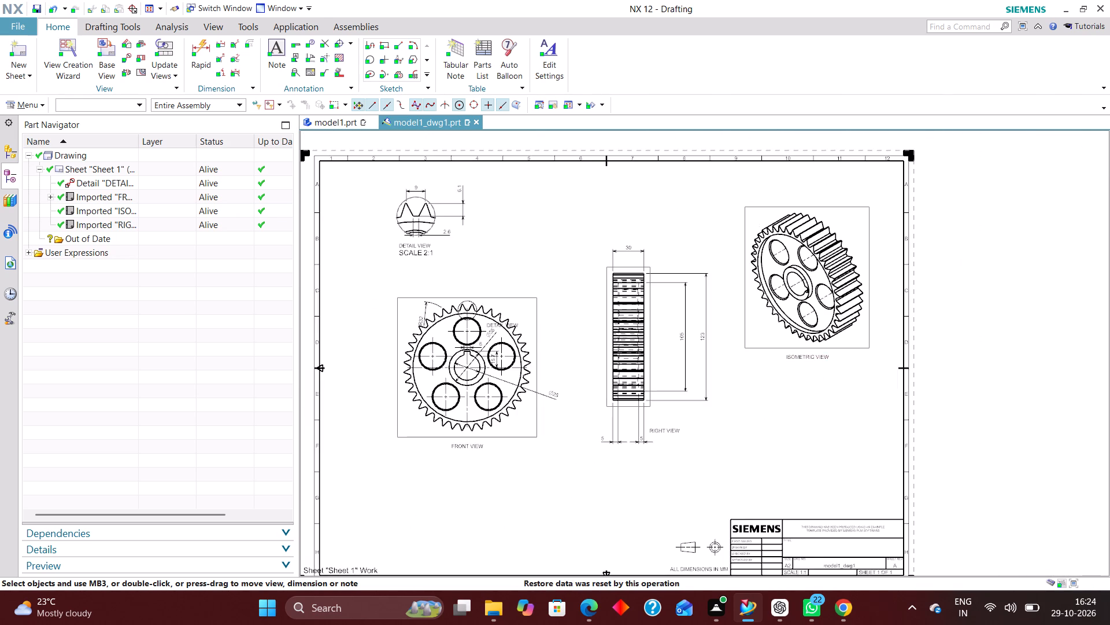
pyautogui.scroll(-3, 760, 447)
# Fill the title block with issue date 29-10-2026, the drafter's name, XXX for checked and approved, MATERIAL STEEL, and the label WEIGHT (kg).
pyautogui.scroll(5, 743, 510)
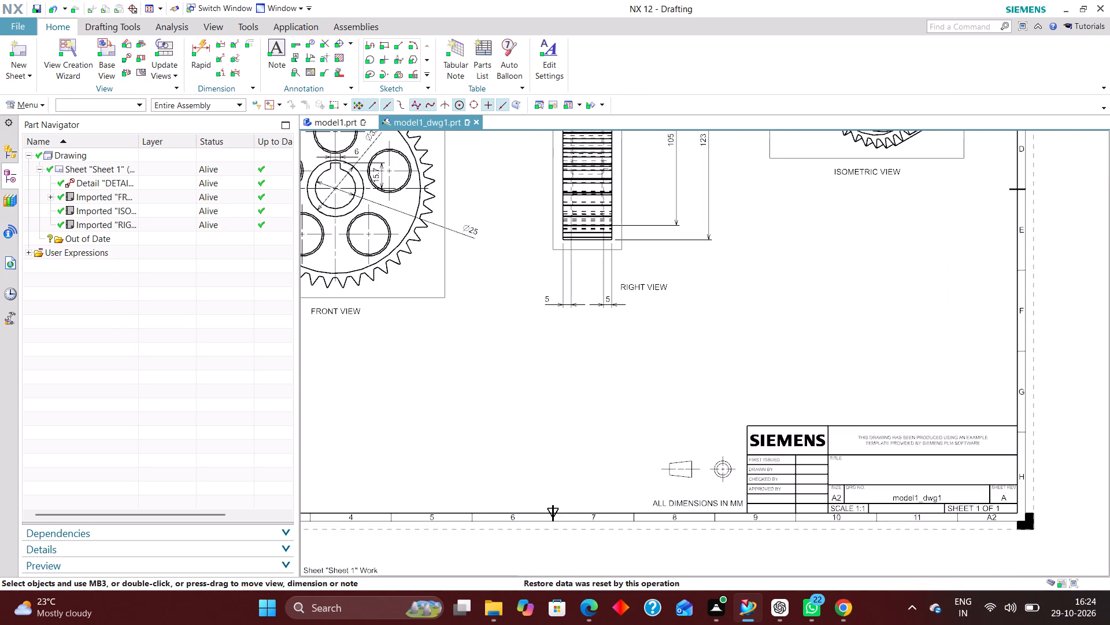
pyautogui.hotkey('ctrl', 'l')
pyautogui.click(136, 260)
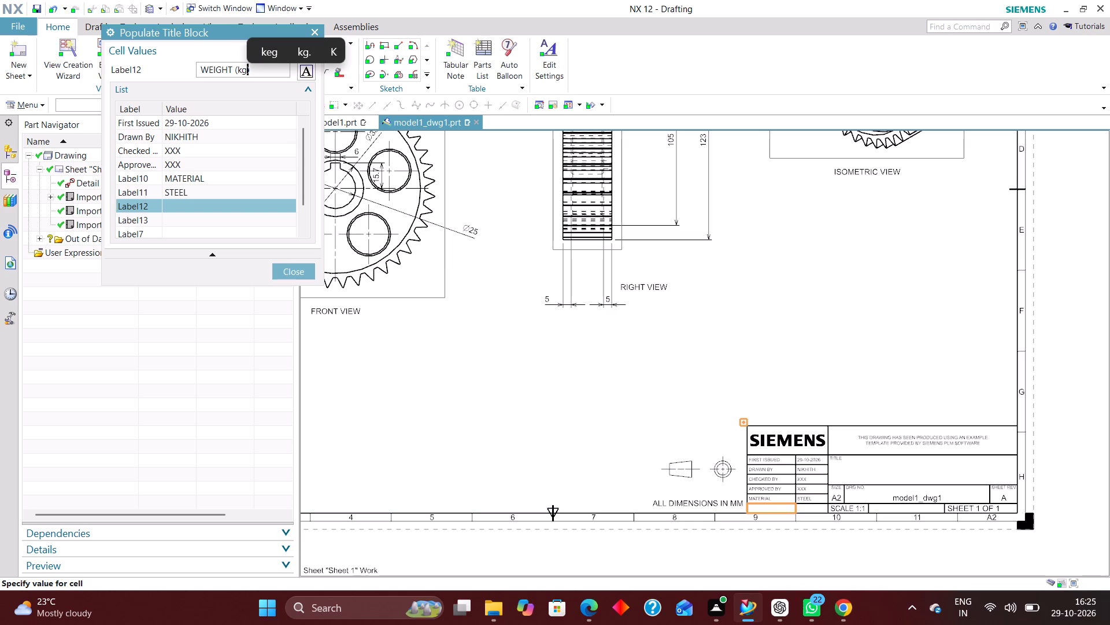
pyautogui.press('Right')
pyautogui.press('Right')
pyautogui.press('Return')
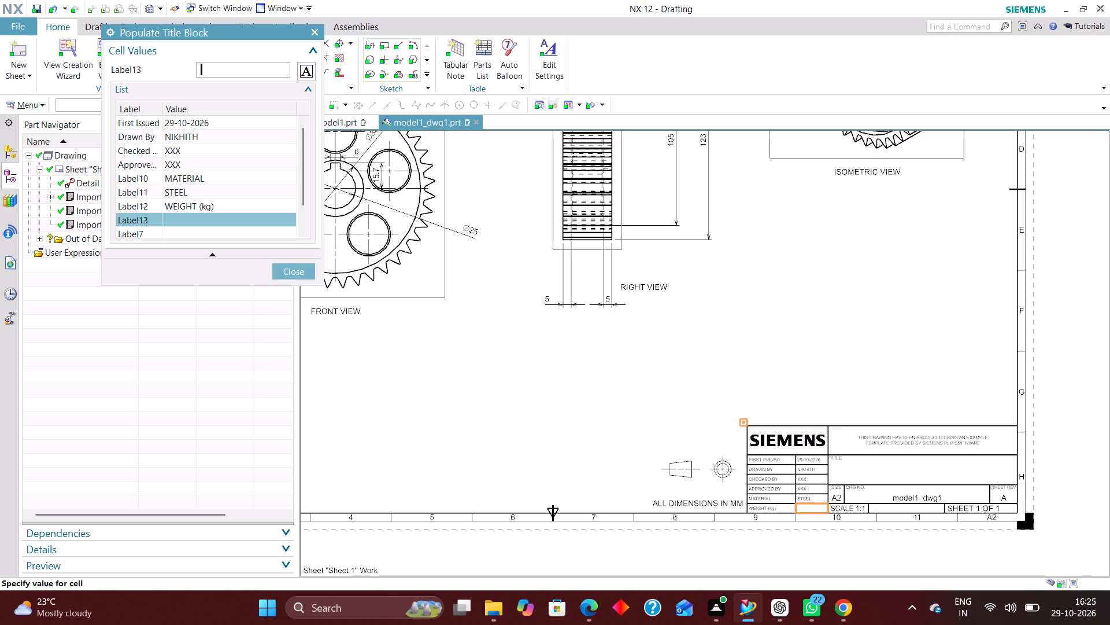
# Enter MULTI-HOLE SPUR GEAR as the drawing title in the title block.
pyautogui.scroll(-2, 227, 208)
pyautogui.click(190, 204)
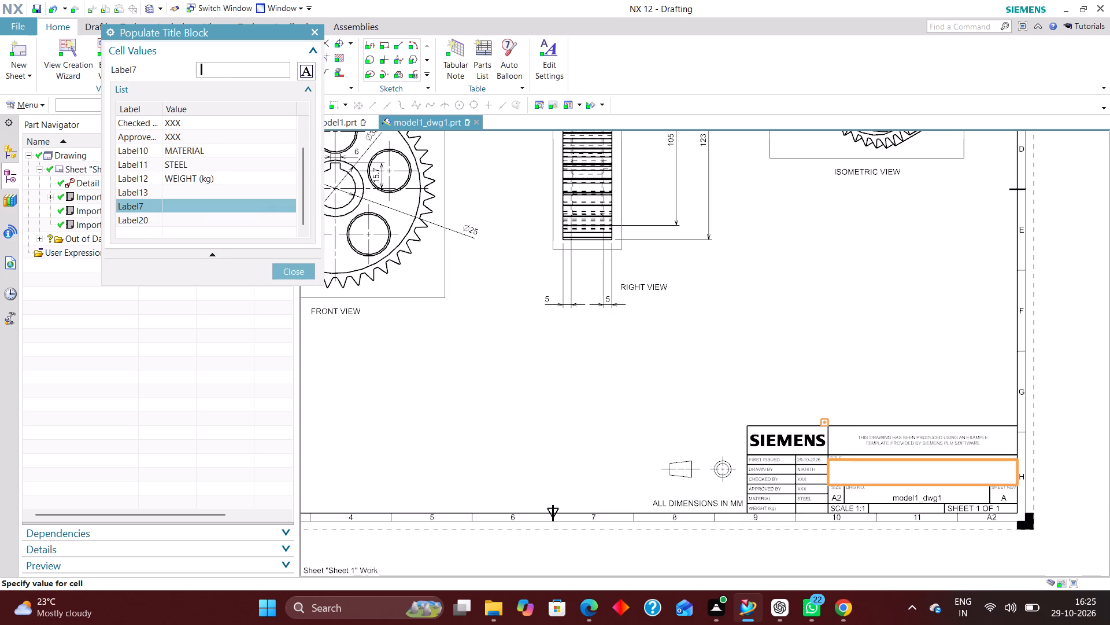
pyautogui.write('MULTI')
pyautogui.write('-')
pyautogui.press('space')
pyautogui.press('BackSpace')
pyautogui.write('HOLE')
pyautogui.press('space')
pyautogui.write('SPUR GEAR')
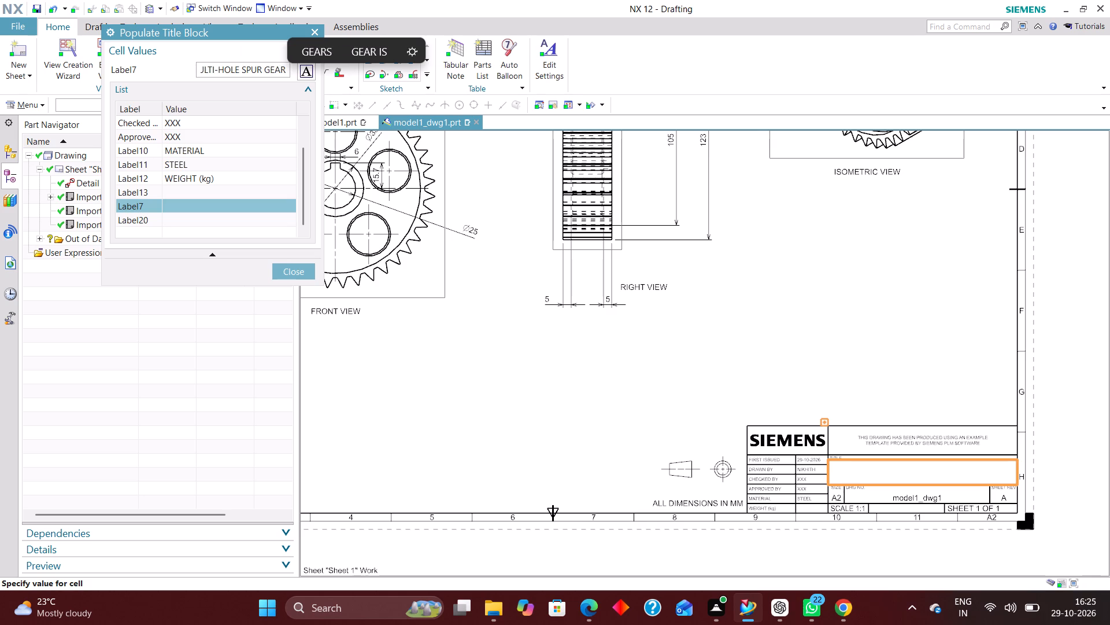
pyautogui.press('Return')
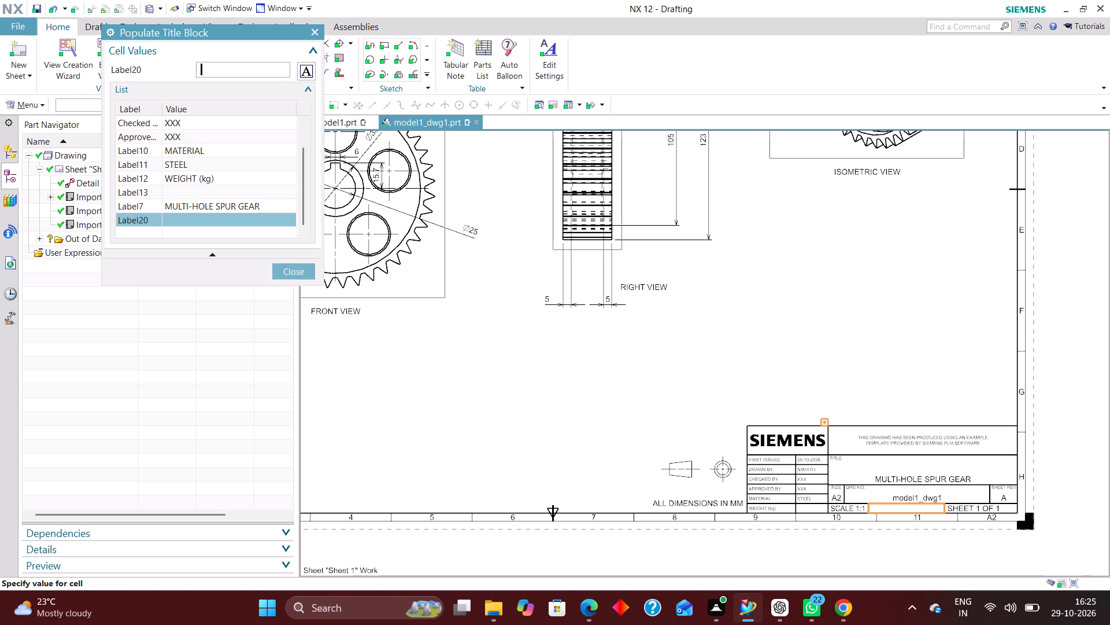
# Enter XXX in the title block cell beside the scale and finish populating the title block.
pyautogui.write('XXX')
pyautogui.press('Return')
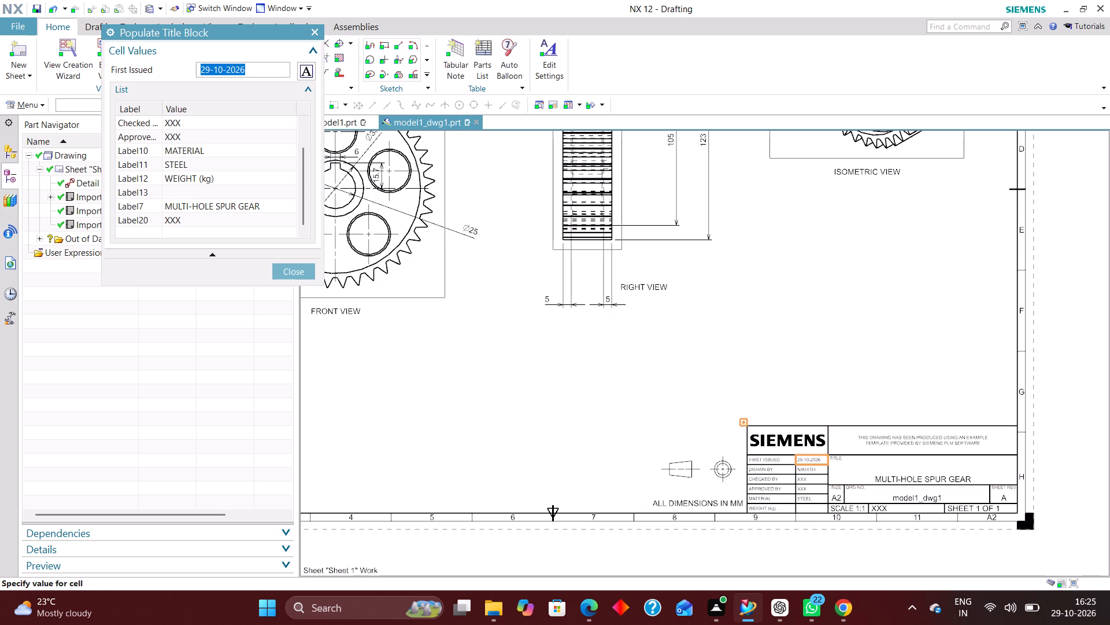
pyautogui.click(287, 273)
# Update the weight data in the part properties of model1.prt.
pyautogui.click(322, 128)
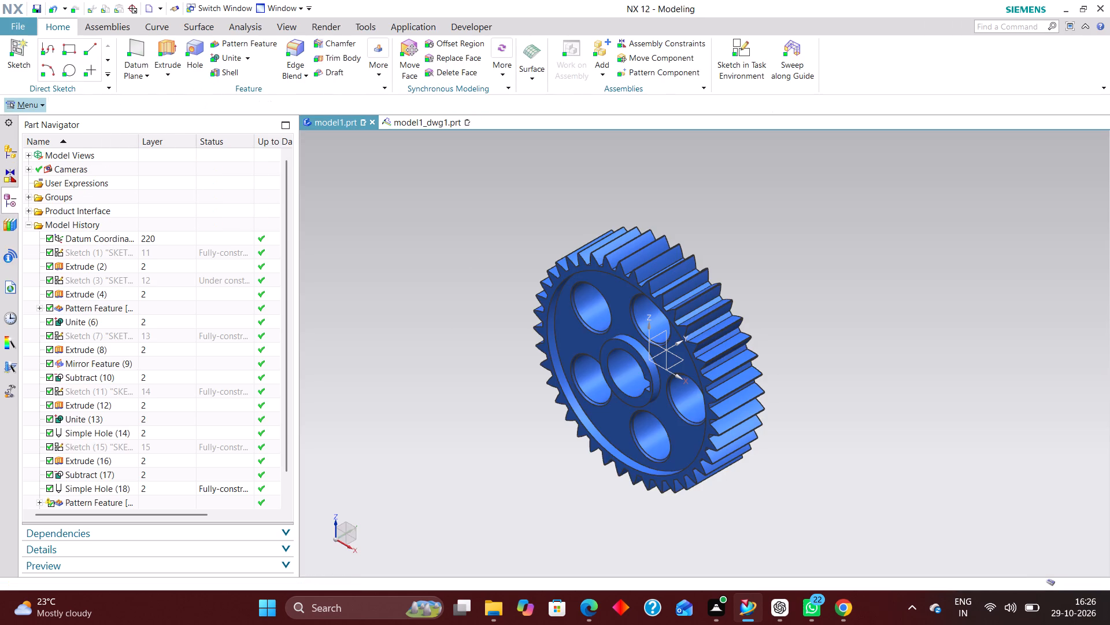
pyautogui.click(28, 107)
pyautogui.click(42, 122)
pyautogui.click(143, 378)
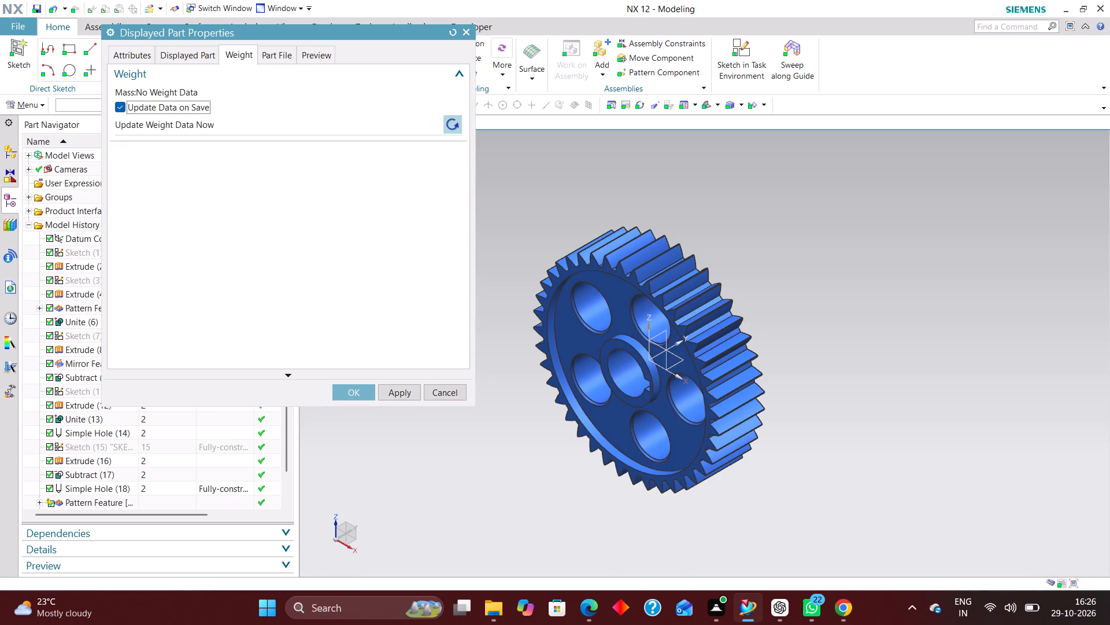
pyautogui.click(458, 120)
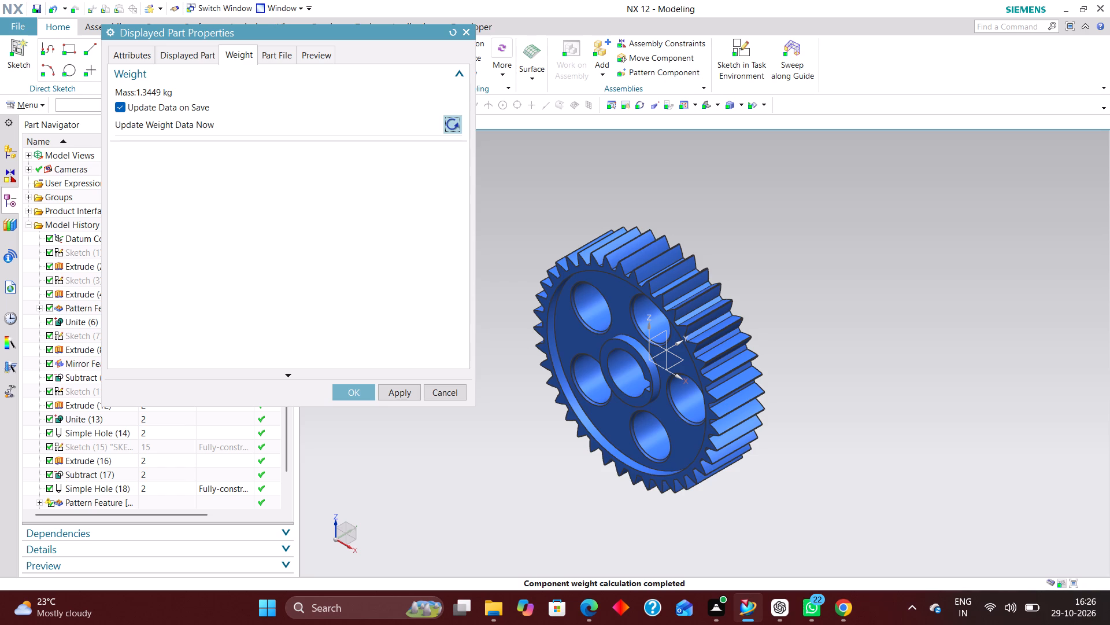
pyautogui.click(356, 393)
# Return to the model1_dwg1.prt drawing and enter 1.3449 as the weight value in the title block.
pyautogui.click(404, 123)
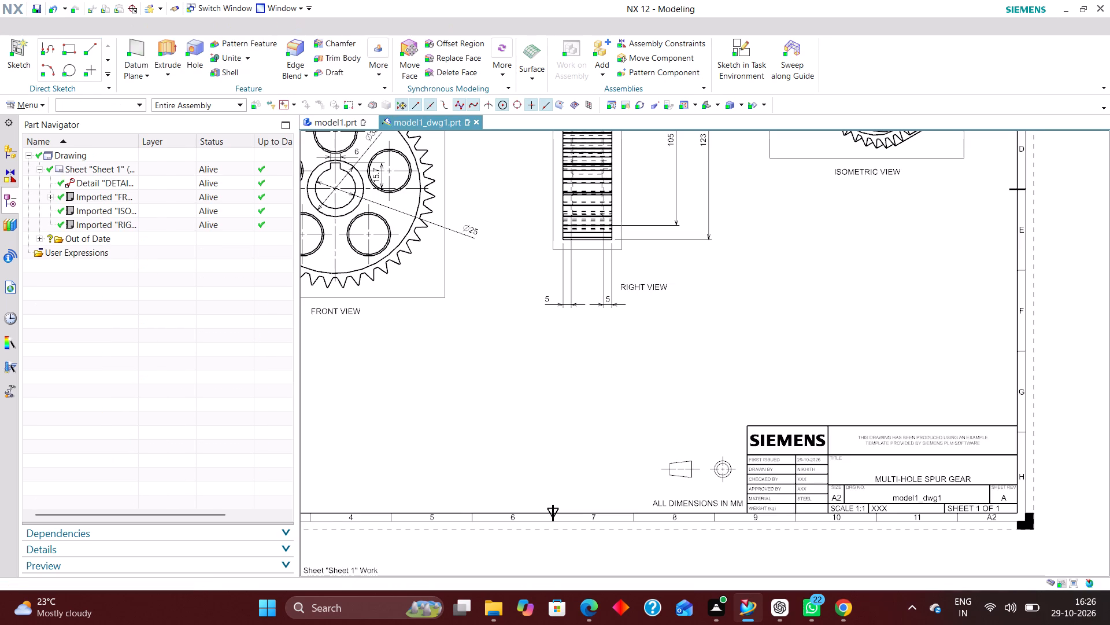
pyautogui.rightClick(741, 447)
pyautogui.click(769, 312)
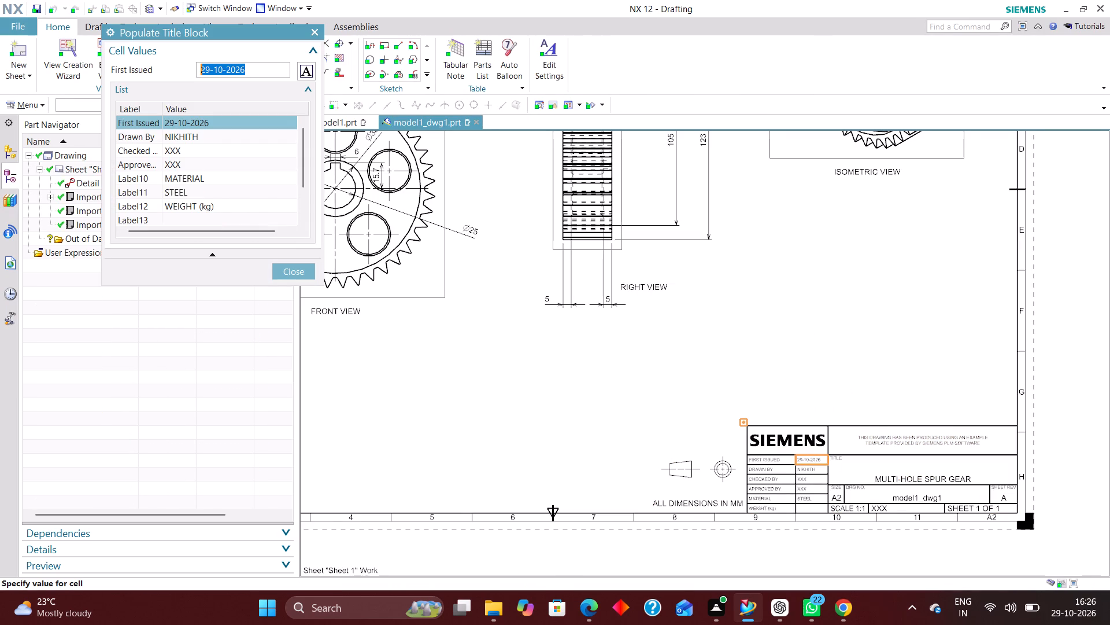
pyautogui.scroll(-2, 206, 204)
pyautogui.click(178, 176)
pyautogui.click(222, 69)
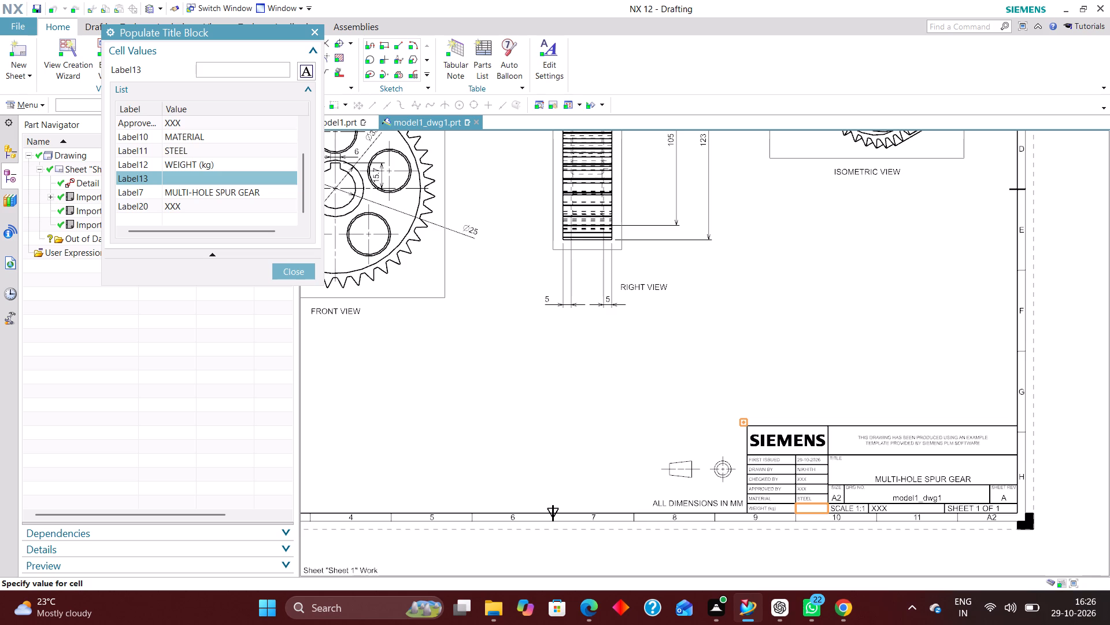
pyautogui.write('1.33')
pyautogui.press('BackSpace')
pyautogui.write('449')
pyautogui.press('Return')
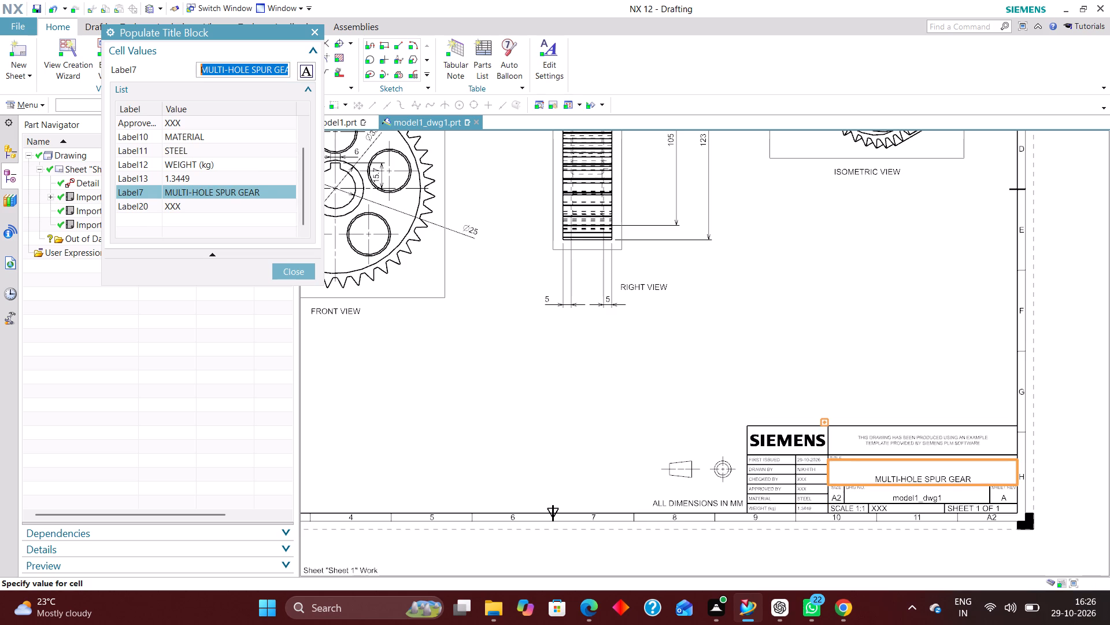
pyautogui.click(302, 276)
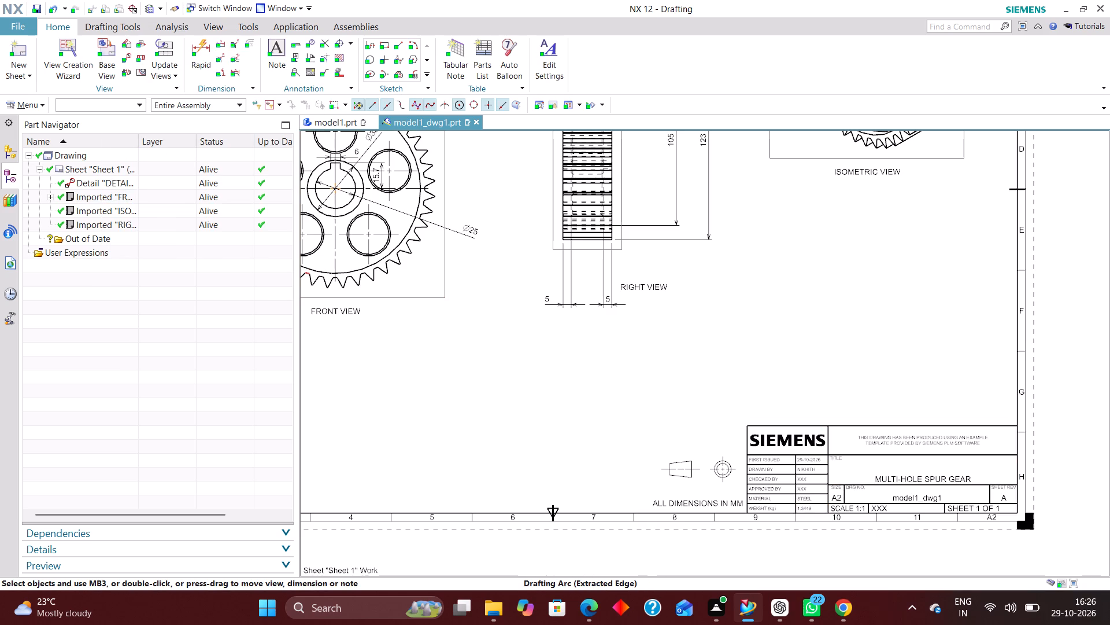
# Close the File Explorer Downloads window and the SPUR GEAR.pdf reference in Microsoft Edge.
pyautogui.click(499, 616)
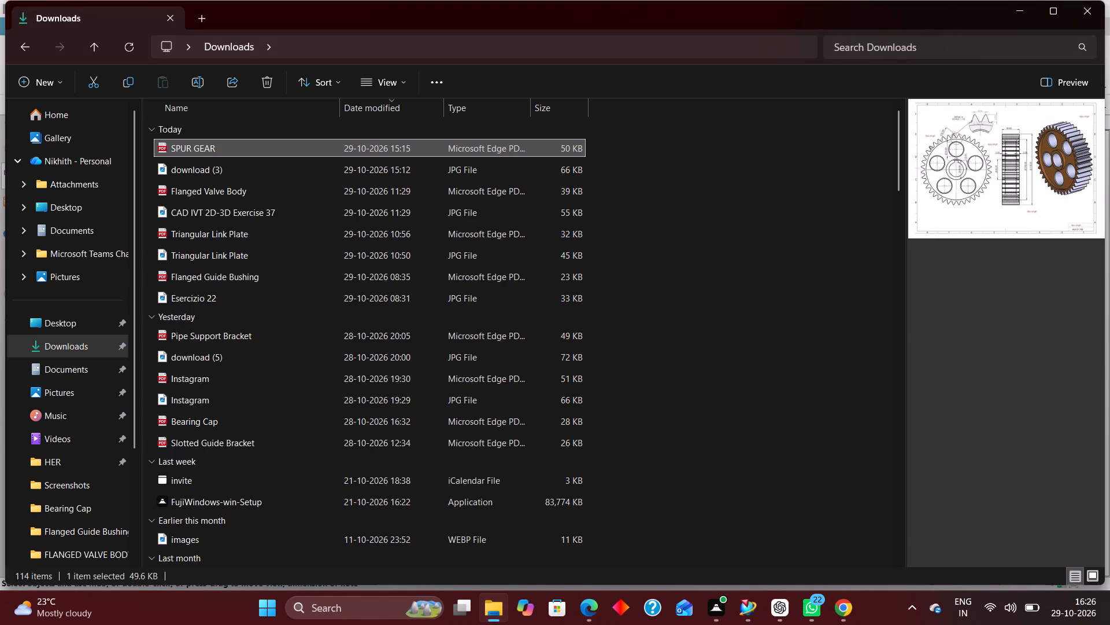
pyautogui.click(1081, 6)
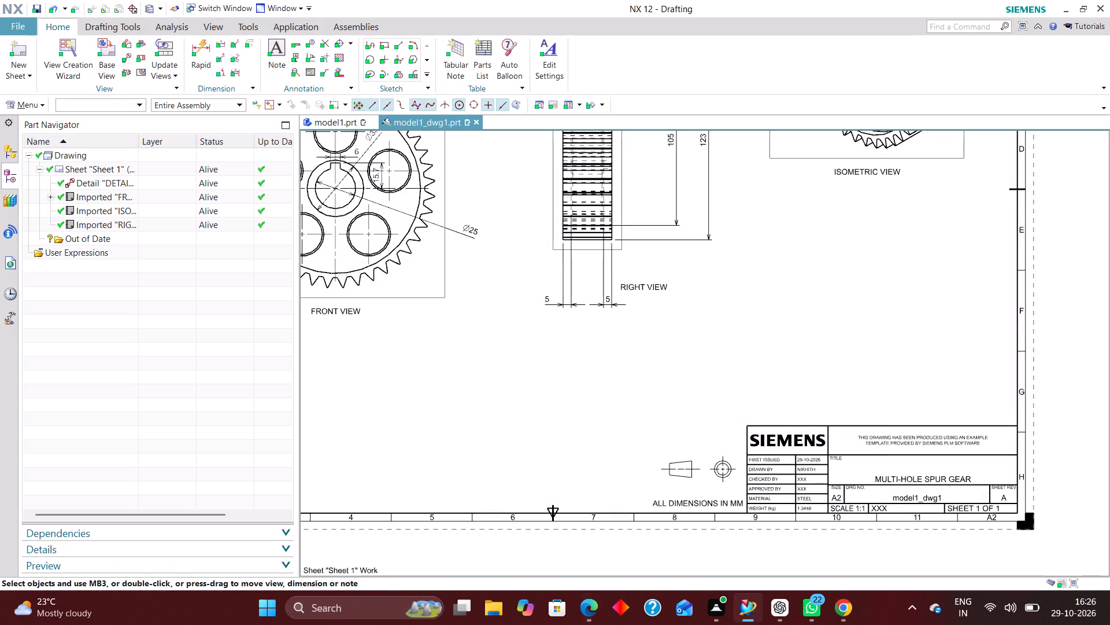
pyautogui.click(594, 604)
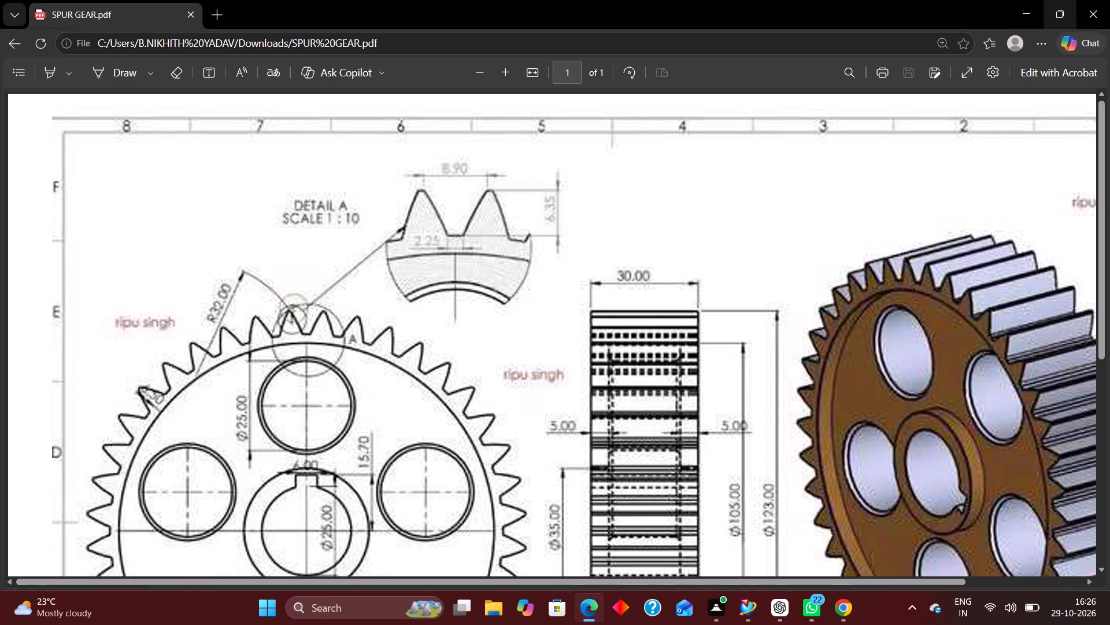
pyautogui.click(1089, 6)
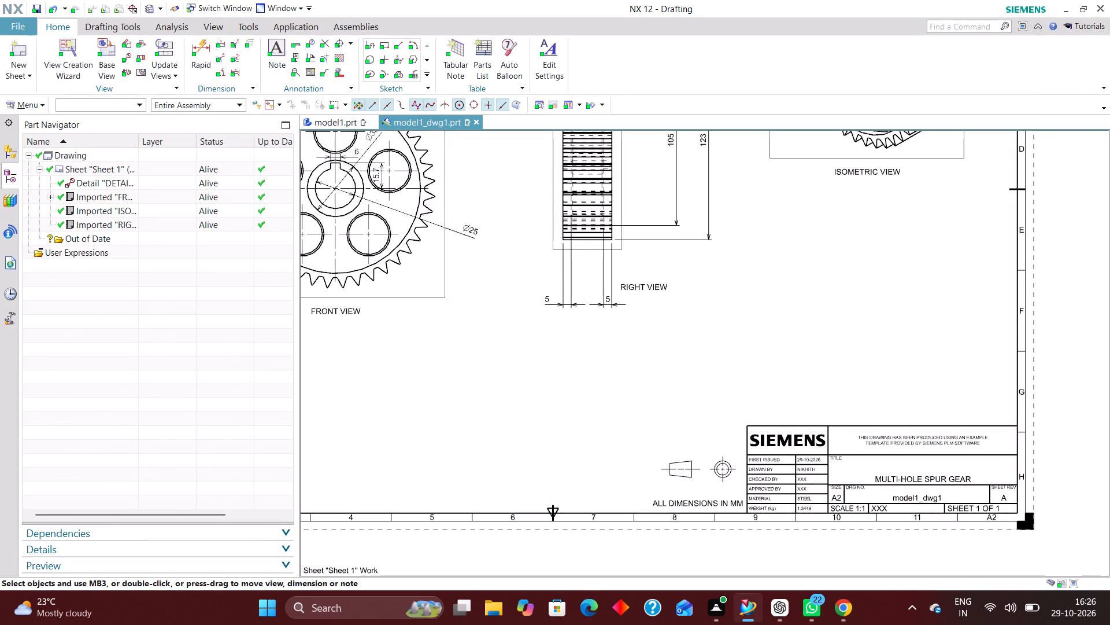
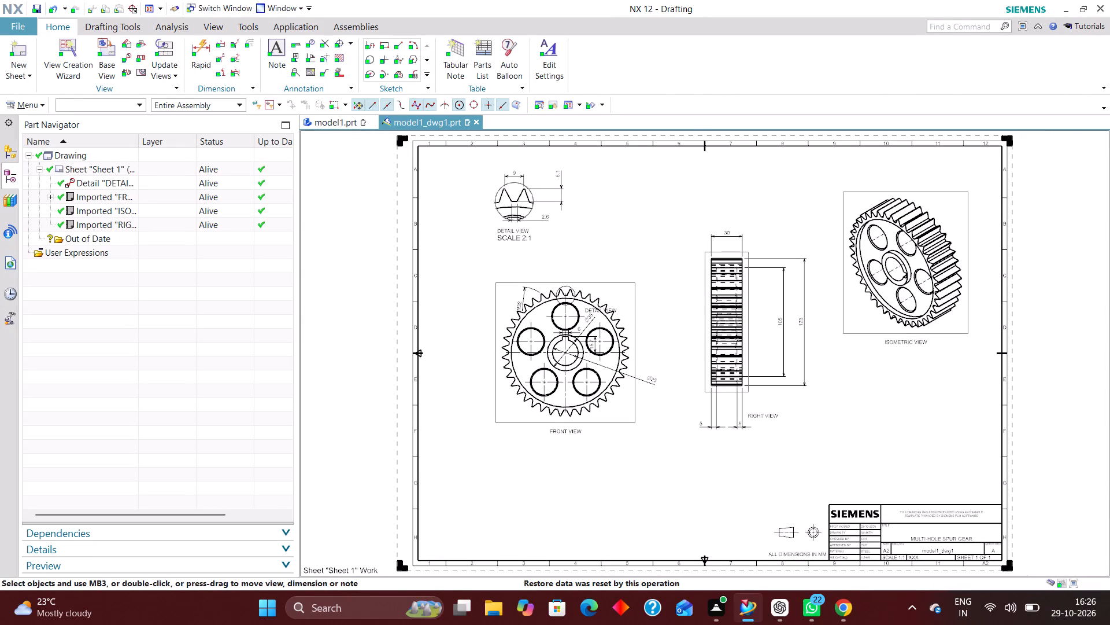
# Set the ISOMETRIC VIEW layer visibility so that only layers 2, 223, 224, 225, 226 and 256 are visible.
pyautogui.click(42, 103)
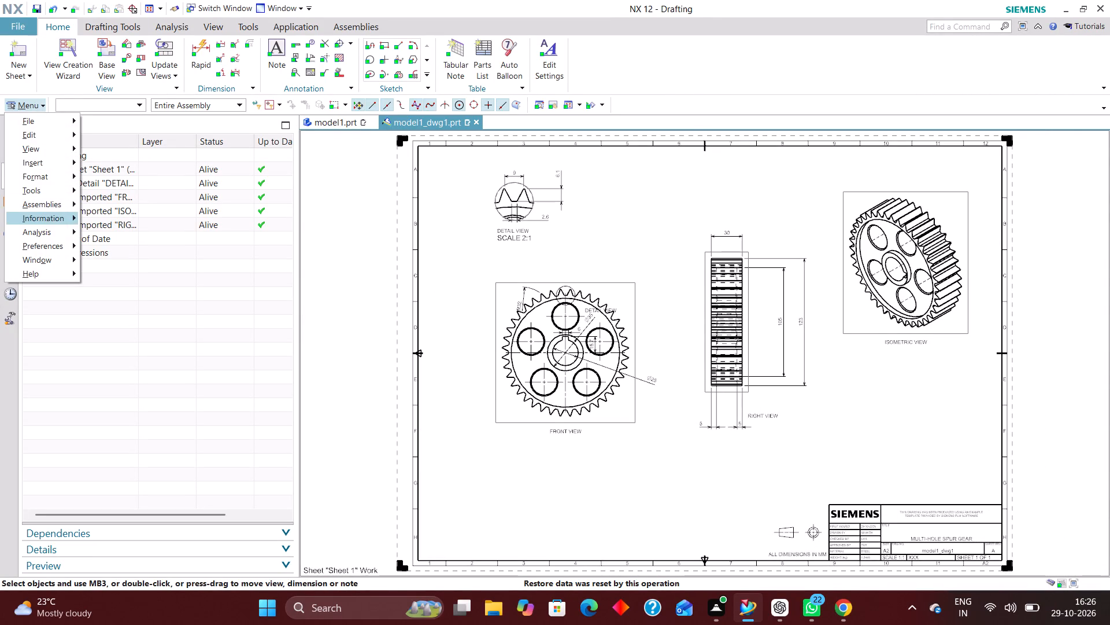
pyautogui.click(47, 179)
pyautogui.click(147, 194)
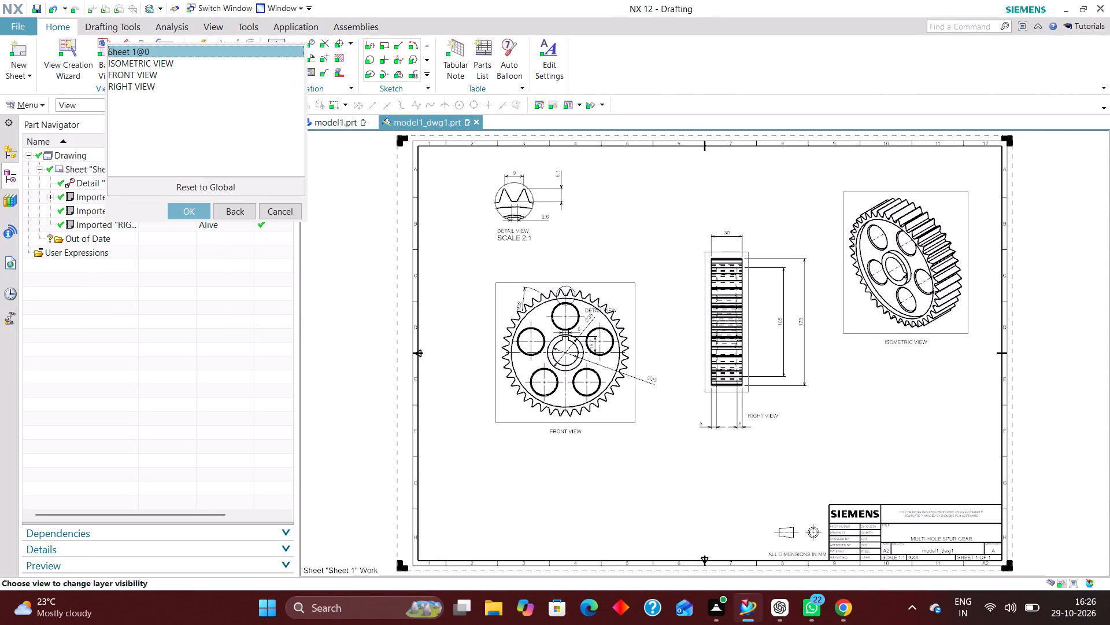
pyautogui.click(171, 61)
pyautogui.click(197, 214)
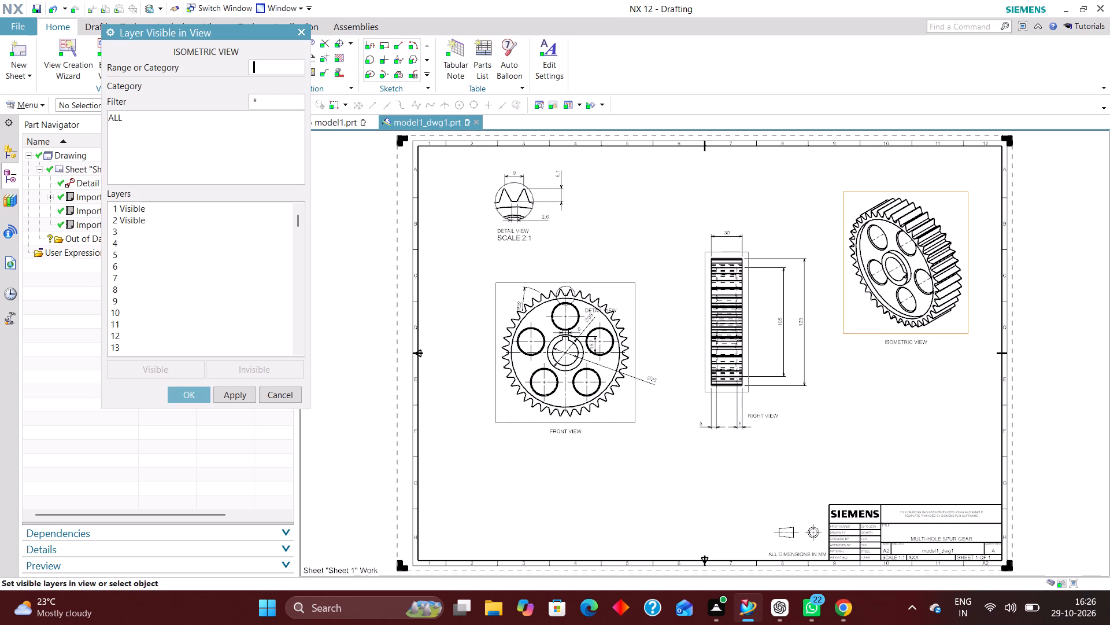
pyautogui.click(112, 120)
pyautogui.click(277, 372)
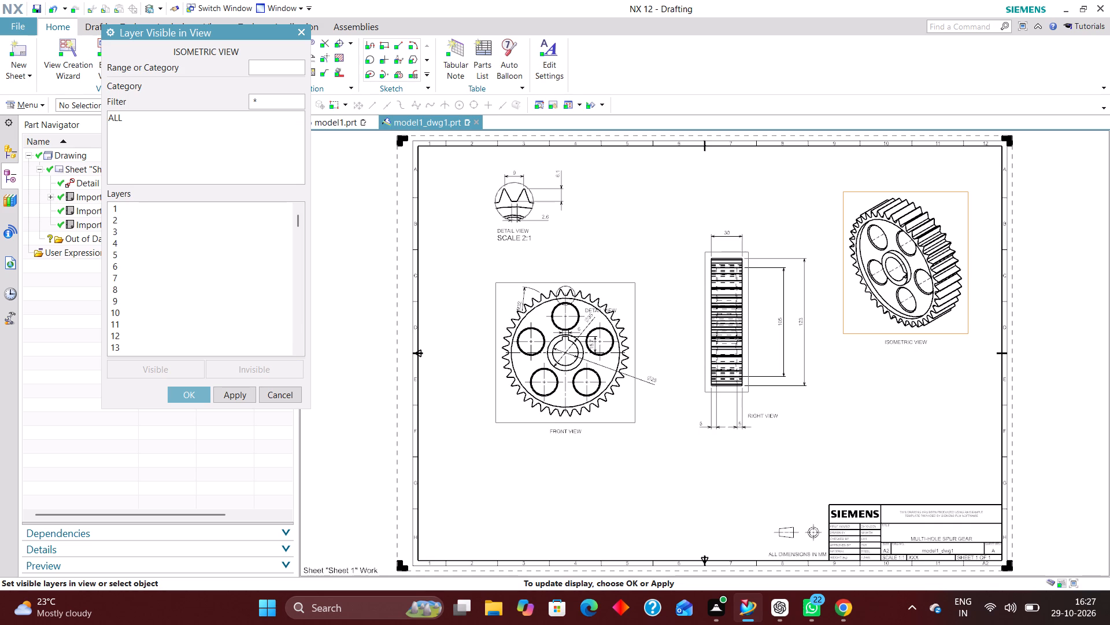
pyautogui.press('2')
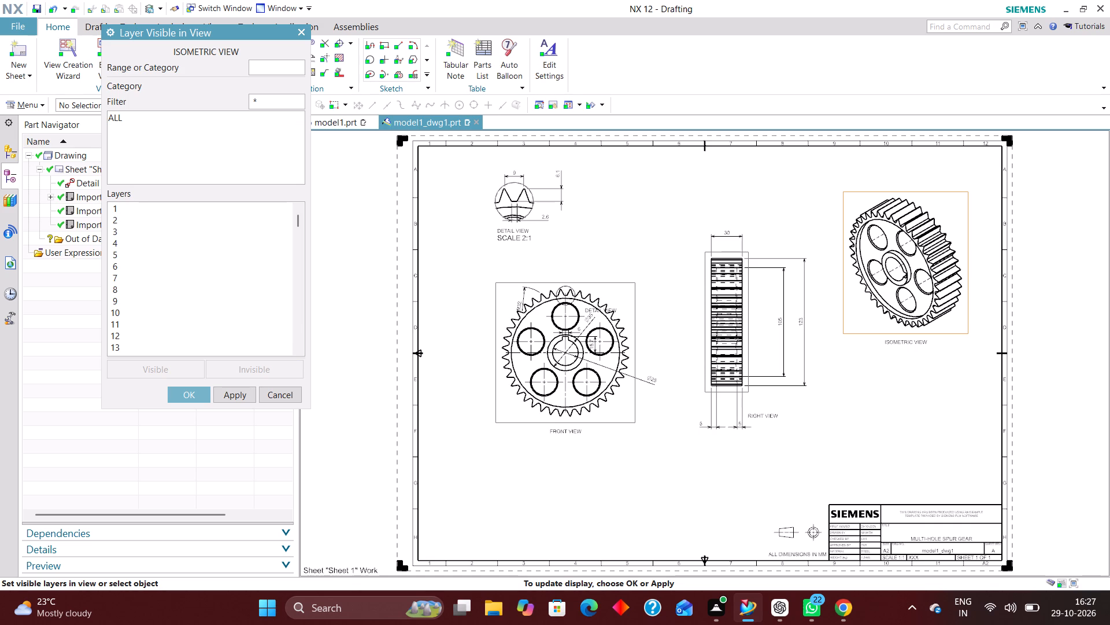
pyautogui.click(276, 68)
pyautogui.press('2')
pyautogui.press('Return')
pyautogui.write('223')
pyautogui.press('Return')
pyautogui.write('224')
pyautogui.press('Return')
pyautogui.write('225')
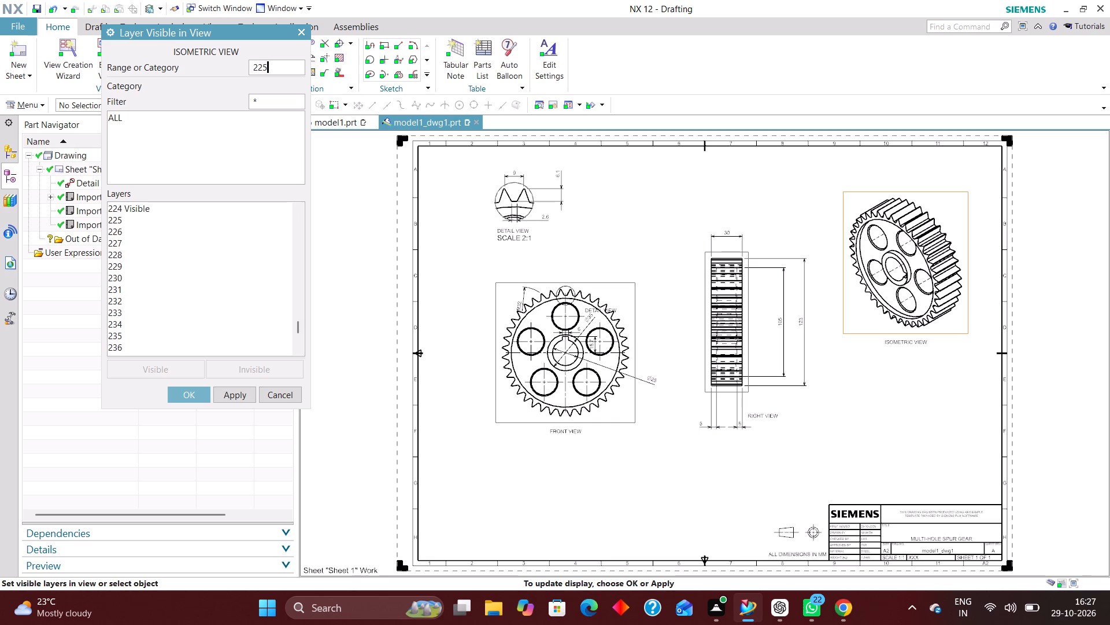
pyautogui.press('Return')
pyautogui.write('226')
pyautogui.press('Return')
pyautogui.write('256')
pyautogui.press('Return')
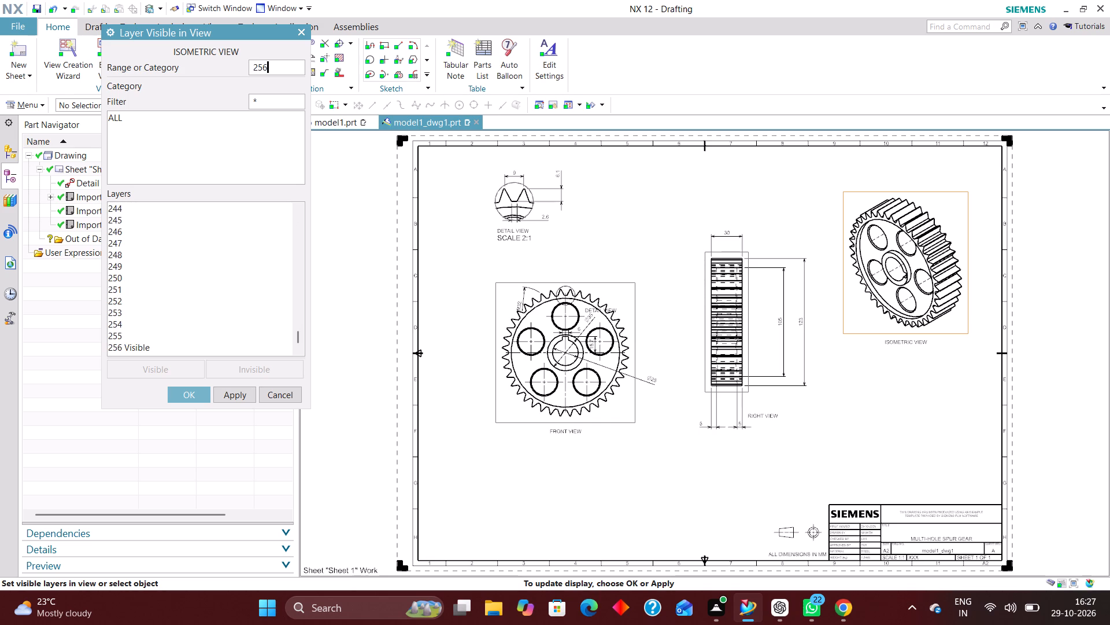
pyautogui.click(206, 398)
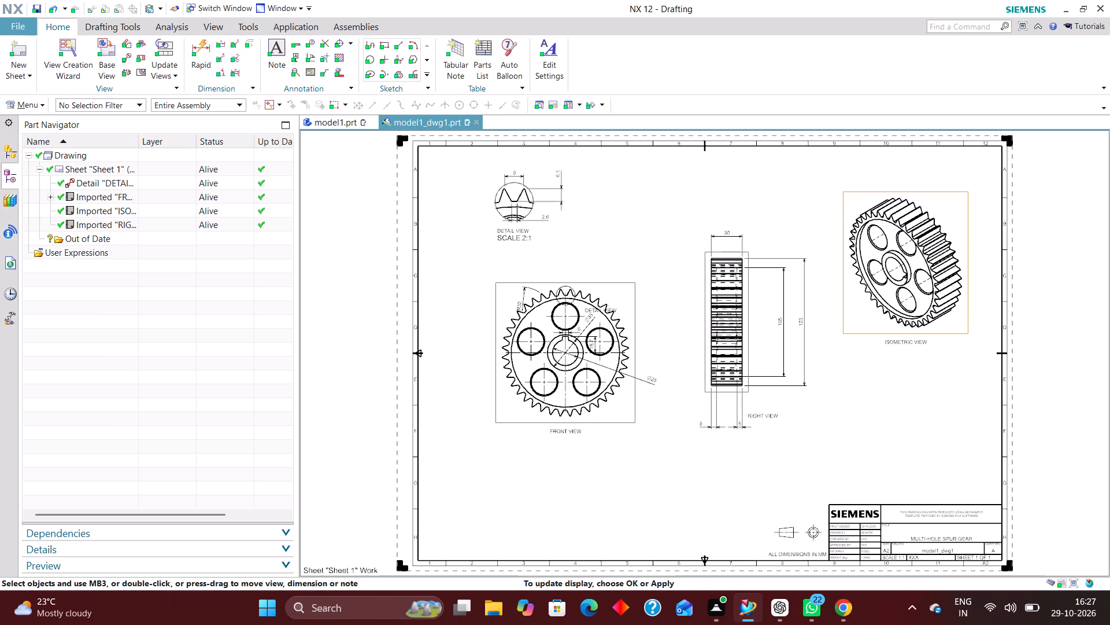
# Set the FRONT VIEW layer visibility so that only layers 2, 223, 224, 225, 226 and 256 are visible.
pyautogui.click(139, 72)
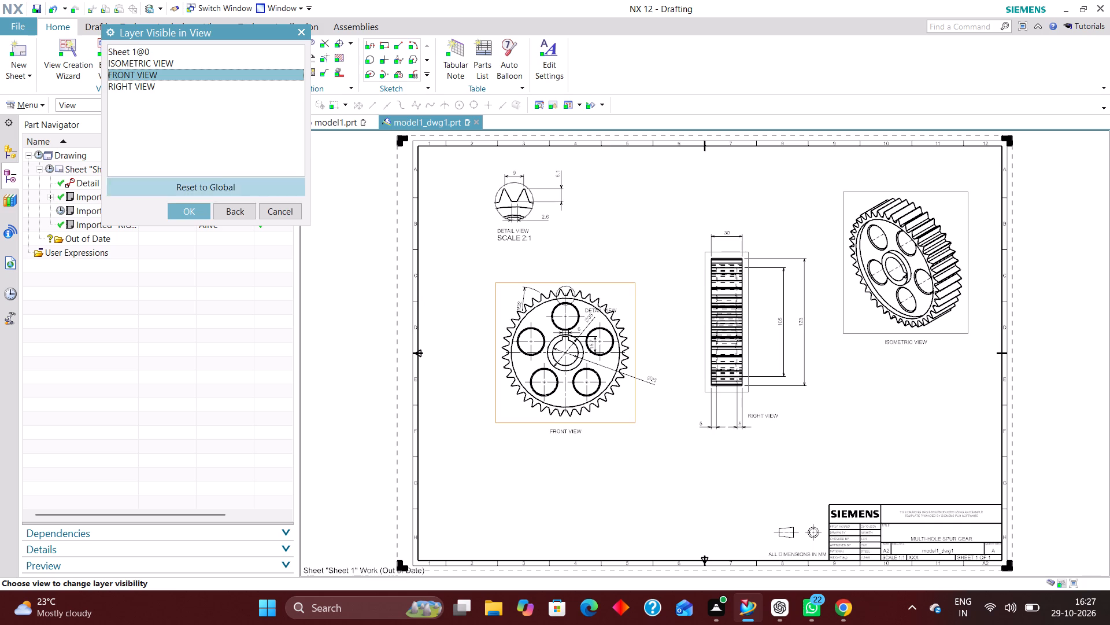
pyautogui.click(190, 209)
pyautogui.click(113, 122)
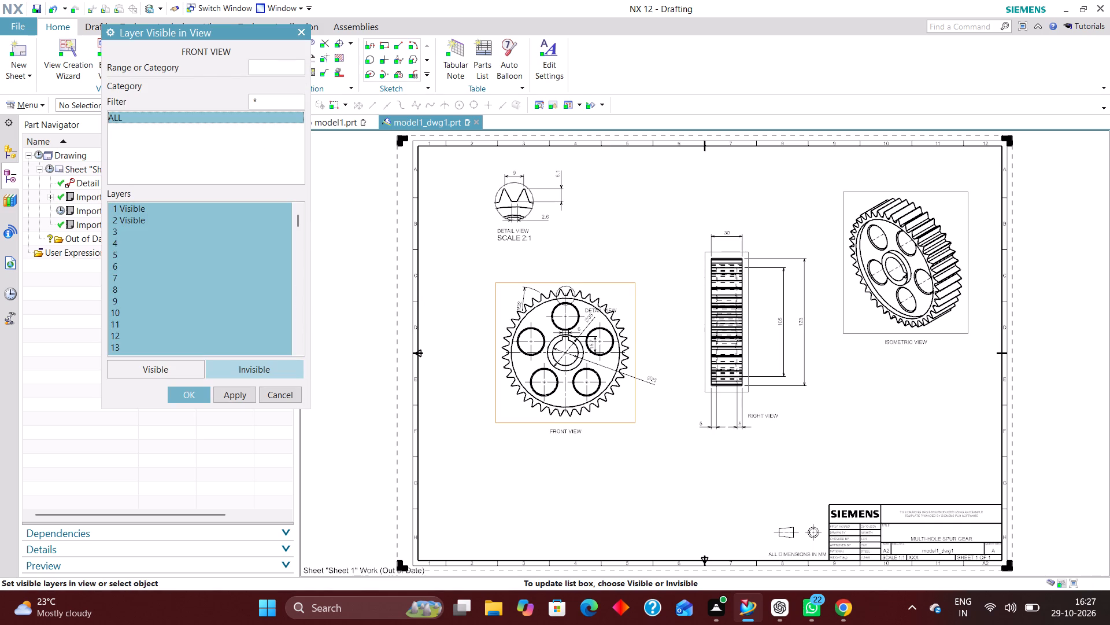
pyautogui.click(288, 374)
pyautogui.click(277, 68)
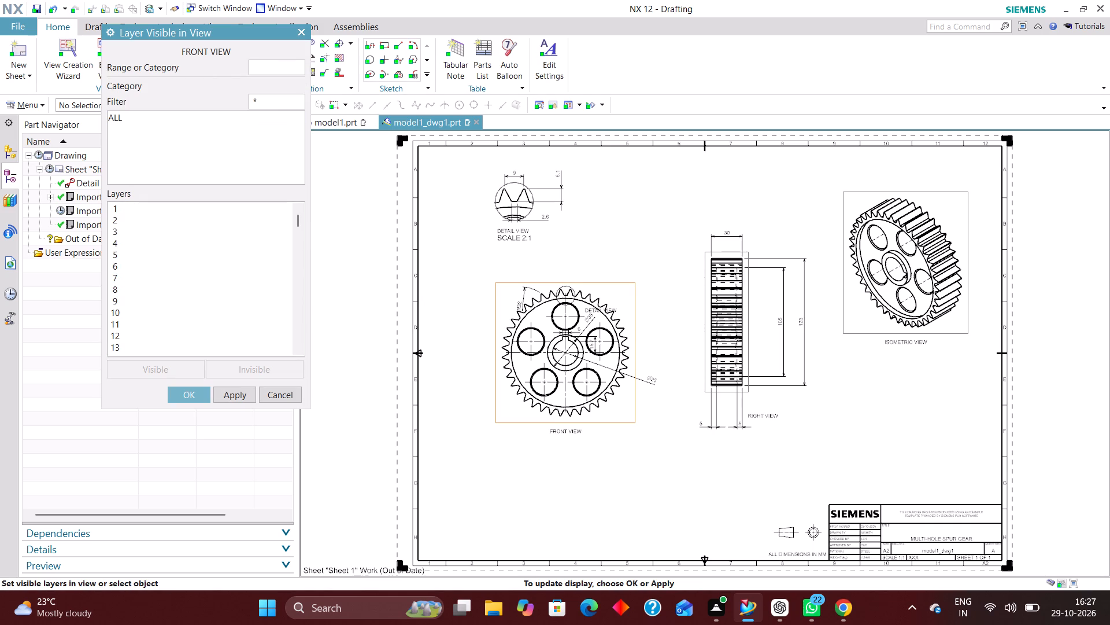
pyautogui.press('2')
pyautogui.press('Return')
pyautogui.write('223')
pyautogui.press('Return')
pyautogui.write('224')
pyautogui.press('Return')
pyautogui.write('225')
pyautogui.press('Return')
pyautogui.write('226')
pyautogui.press('Return')
pyautogui.write('256')
pyautogui.press('Return')
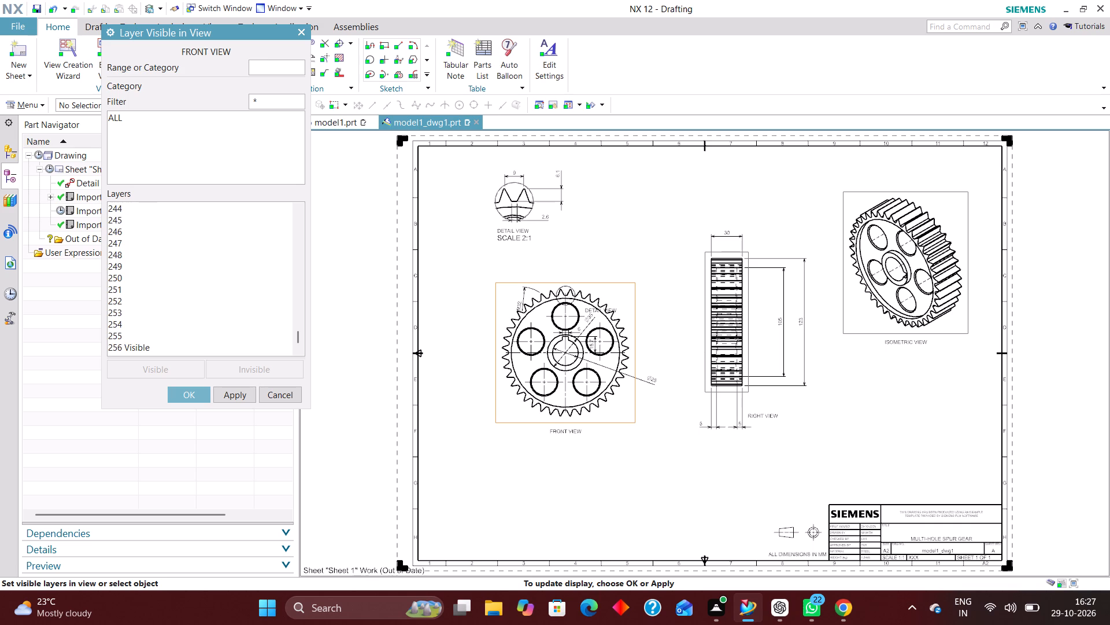
pyautogui.click(199, 392)
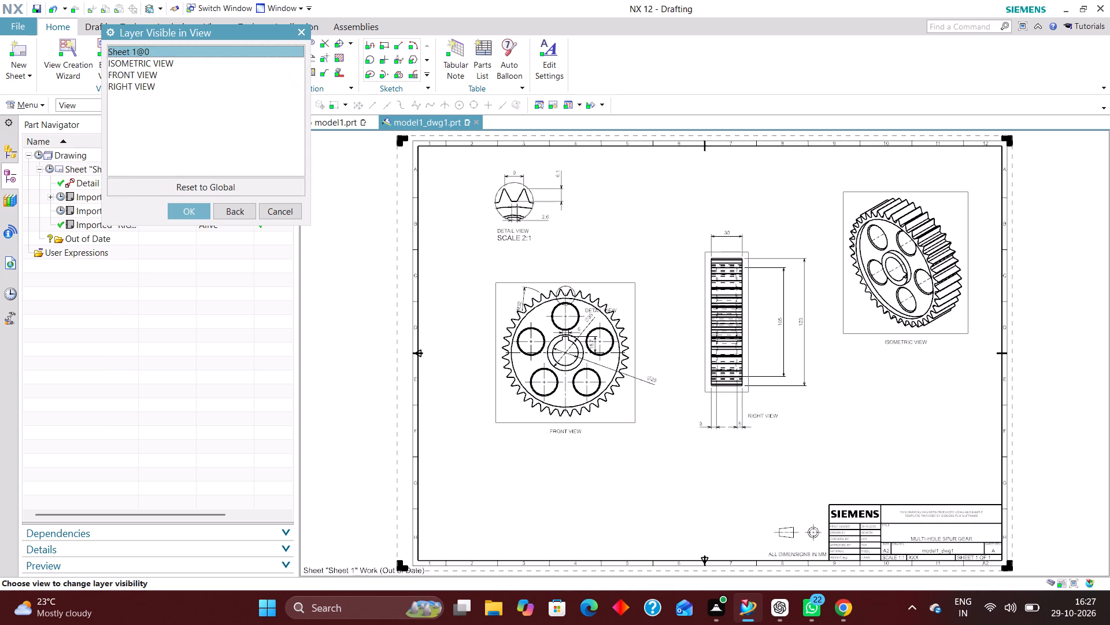
# Set the RIGHT VIEW layer visibility so that only layers 2, 223, 224, 225, 226 and 256 are visible.
pyautogui.click(135, 86)
pyautogui.click(185, 211)
pyautogui.click(111, 115)
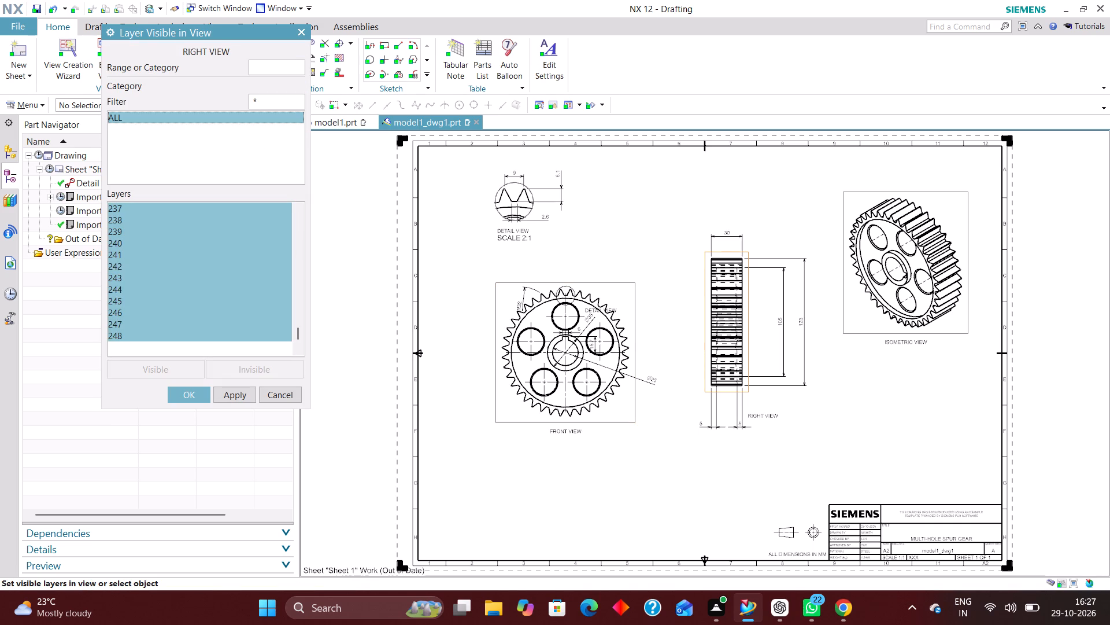
pyautogui.click(256, 364)
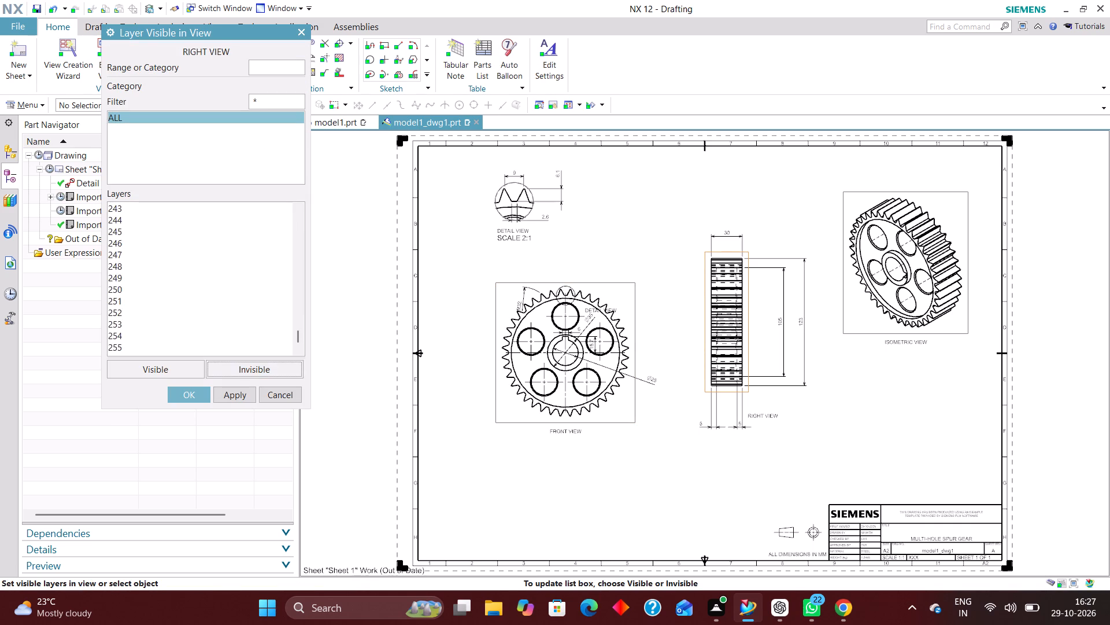
pyautogui.click(284, 68)
pyautogui.press('2')
pyautogui.press('Return')
pyautogui.write('223')
pyautogui.press('Return')
pyautogui.write('224')
pyautogui.press('Return')
pyautogui.write('225')
pyautogui.press('Return')
pyautogui.write('226')
pyautogui.press('Return')
pyautogui.write('256')
pyautogui.press('Return')
pyautogui.press('Return')
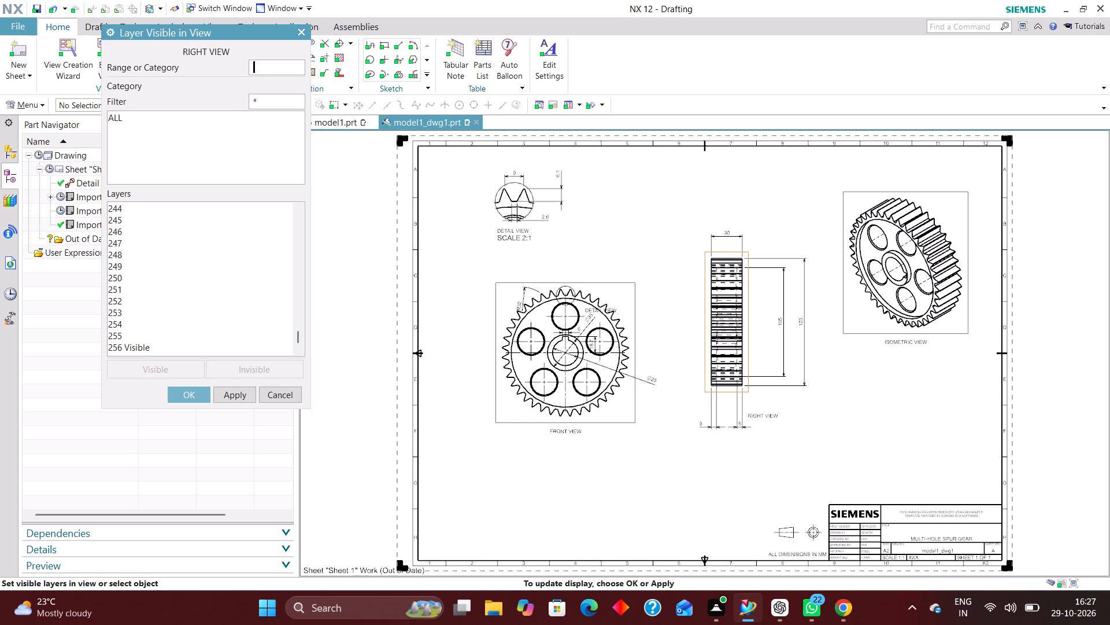
pyautogui.scroll(12, 140, 259)
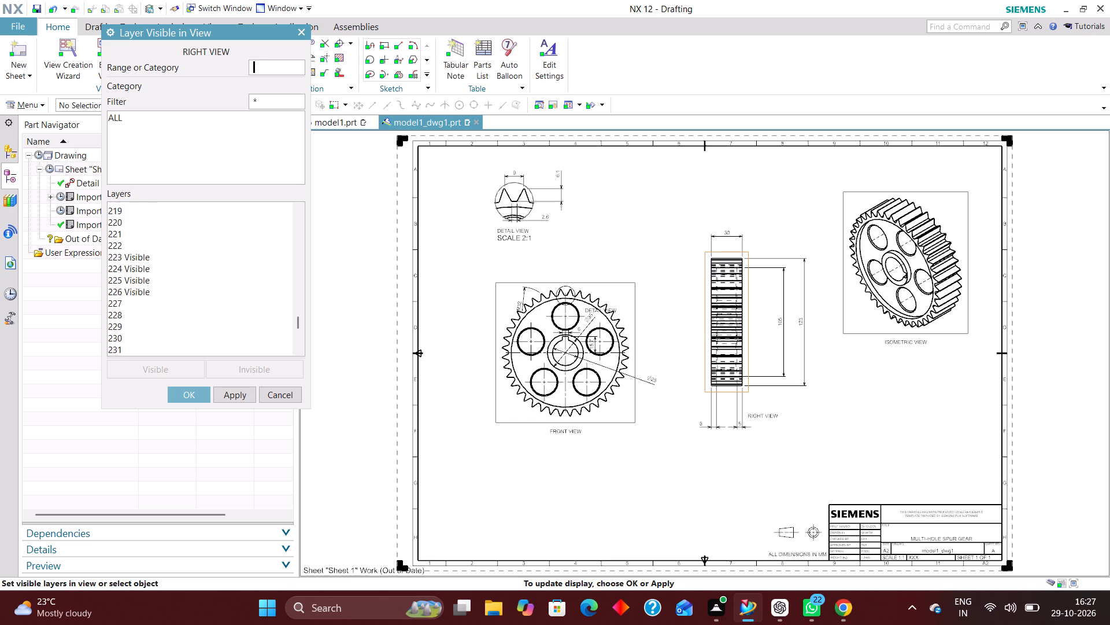
pyautogui.click(191, 396)
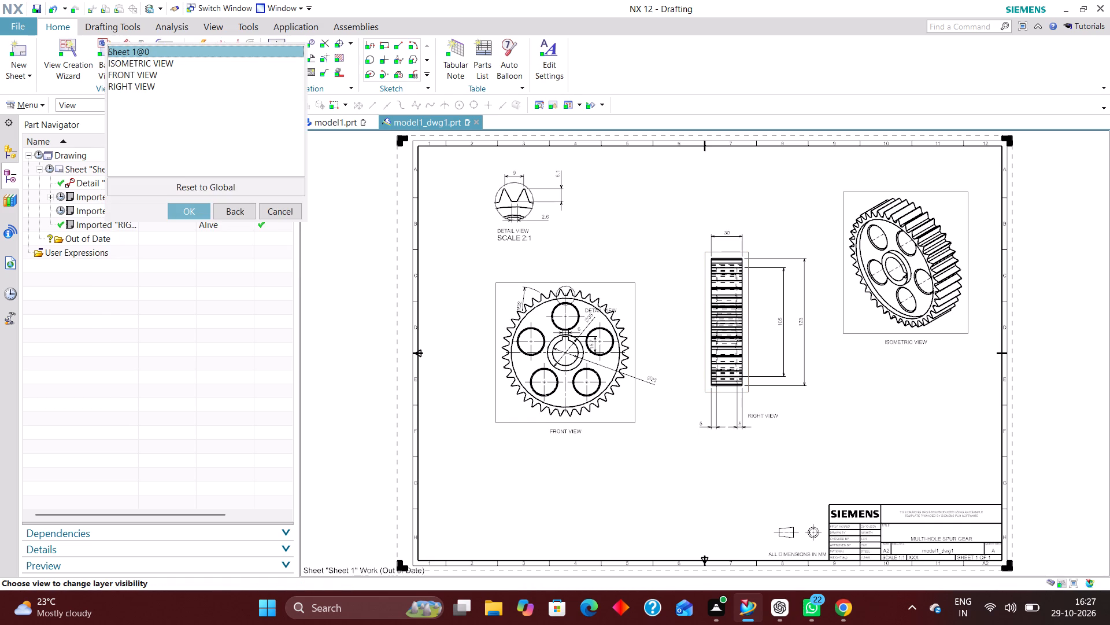
pyautogui.click(272, 209)
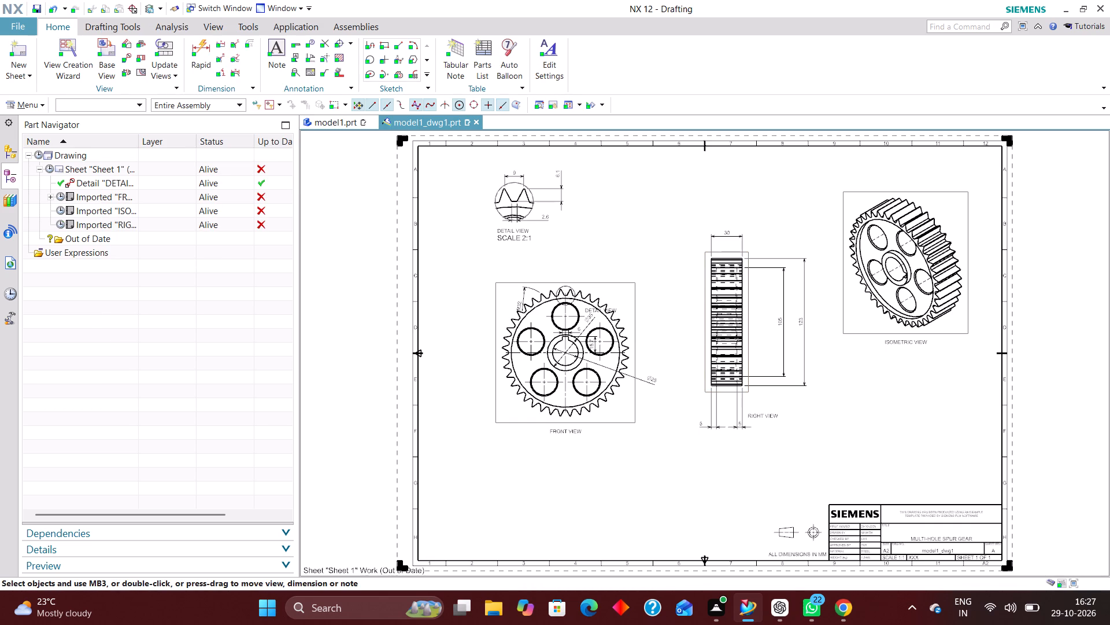
# Update the out-of-date views of the drawing.
pyautogui.click(39, 153)
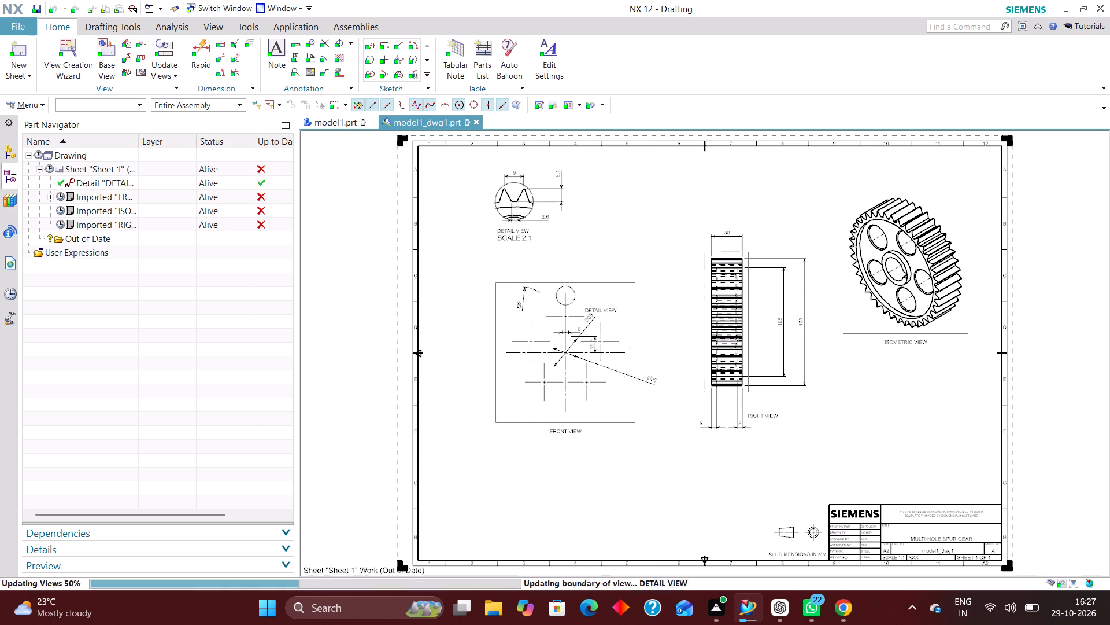
pyautogui.moveTo(652, 178); pyautogui.dragTo(604, 255, button='right')
# Turn off the view border display in the View Workflow settings of the Drafting Preferences.
pyautogui.click(39, 104)
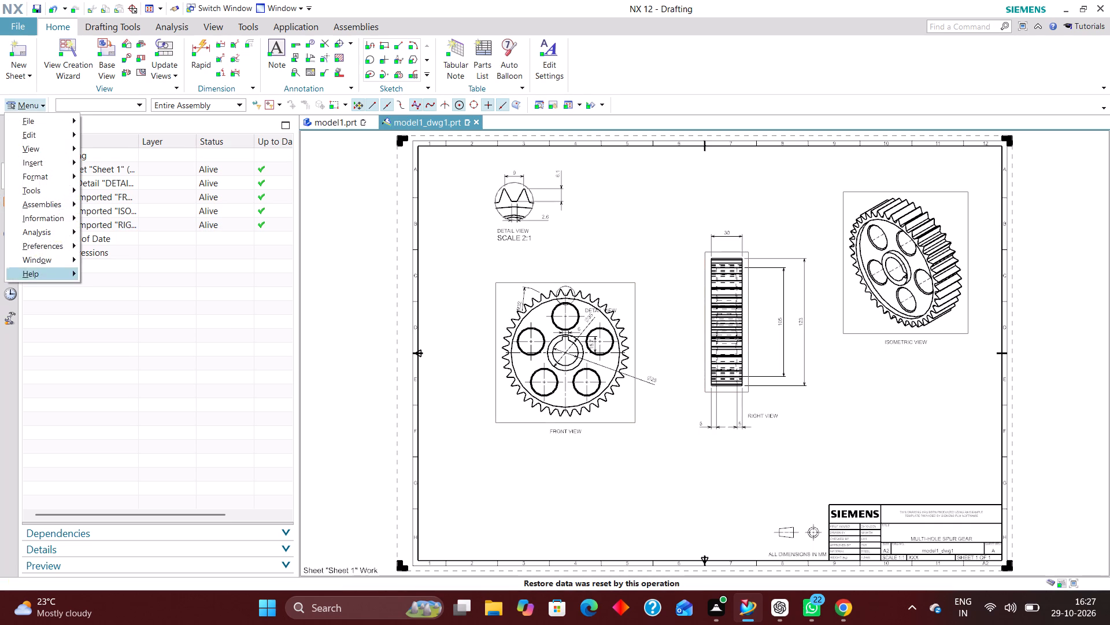
pyautogui.click(58, 244)
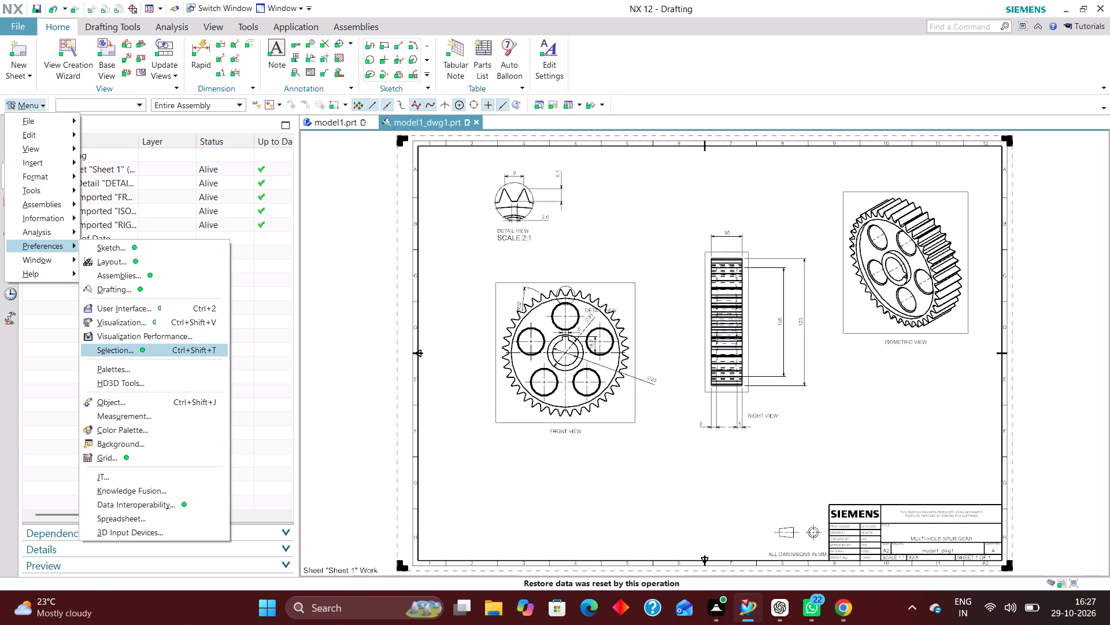
pyautogui.click(147, 286)
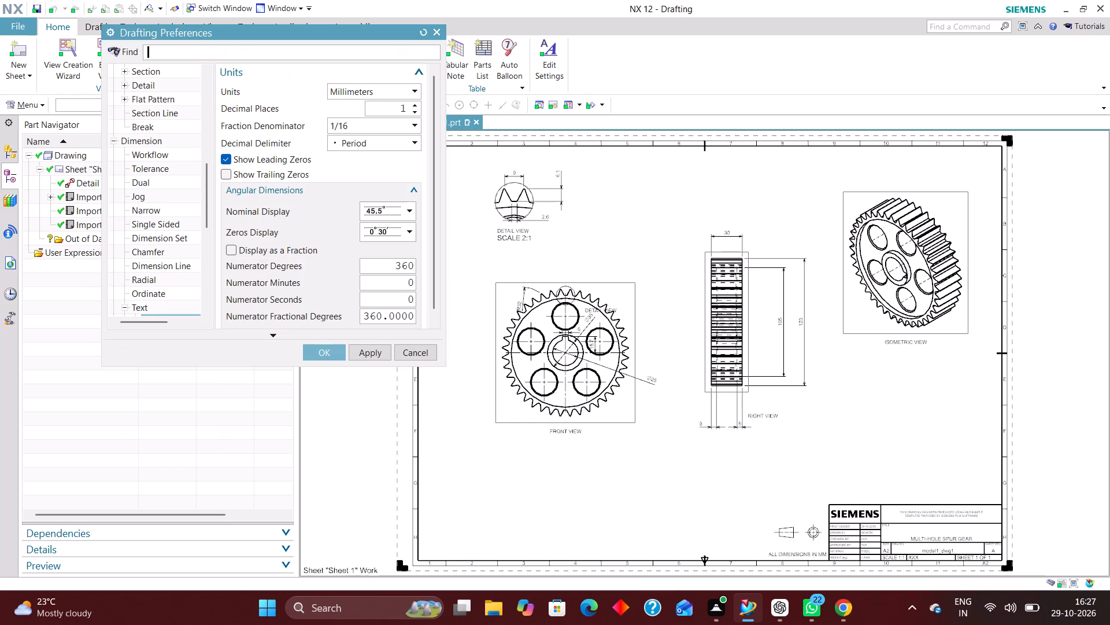
pyautogui.scroll(-6, 158, 230)
pyautogui.scroll(2, 158, 209)
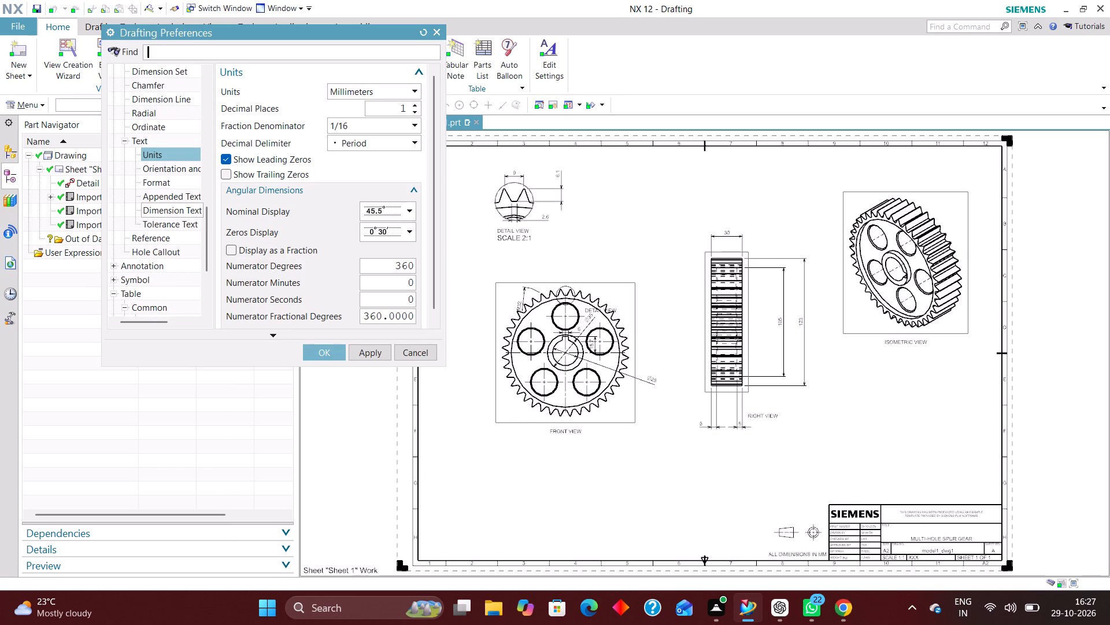
pyautogui.scroll(-1, 161, 206)
pyautogui.scroll(10, 164, 198)
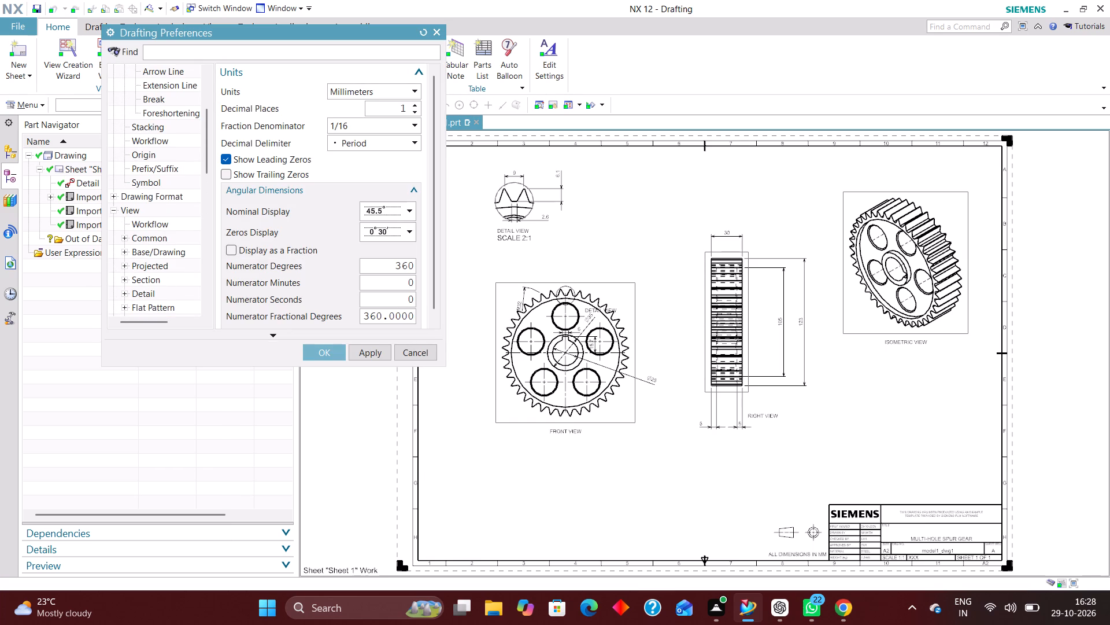
pyautogui.click(157, 222)
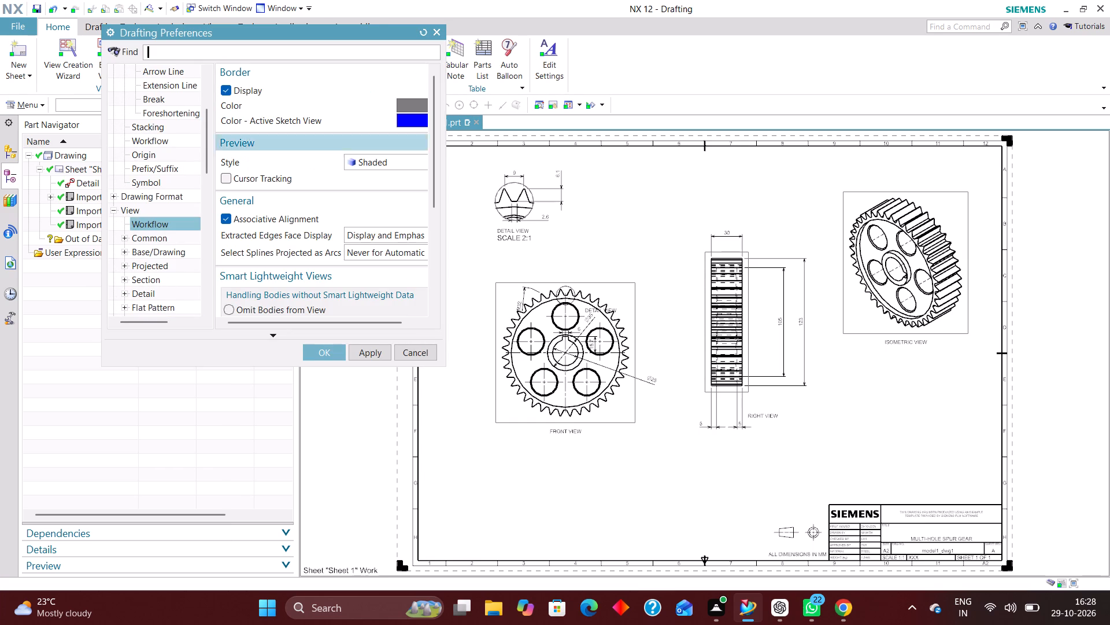
pyautogui.click(225, 92)
pyautogui.click(332, 356)
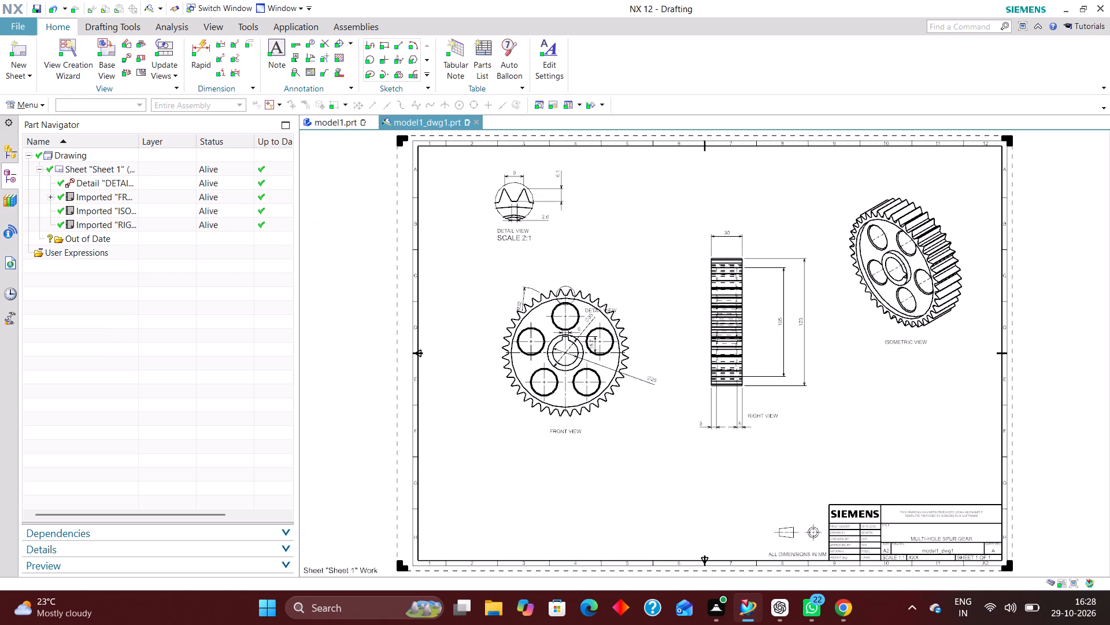
pyautogui.scroll(-2, 510, 284)
pyautogui.scroll(3, 609, 286)
pyautogui.moveTo(631, 197); pyautogui.dragTo(569, 254, button='right')
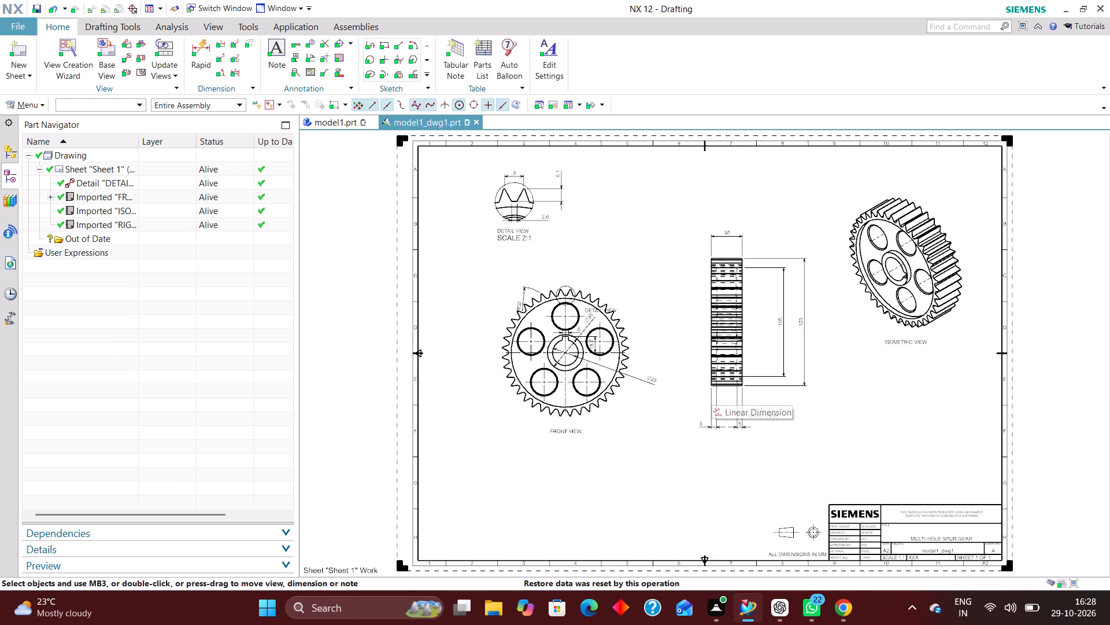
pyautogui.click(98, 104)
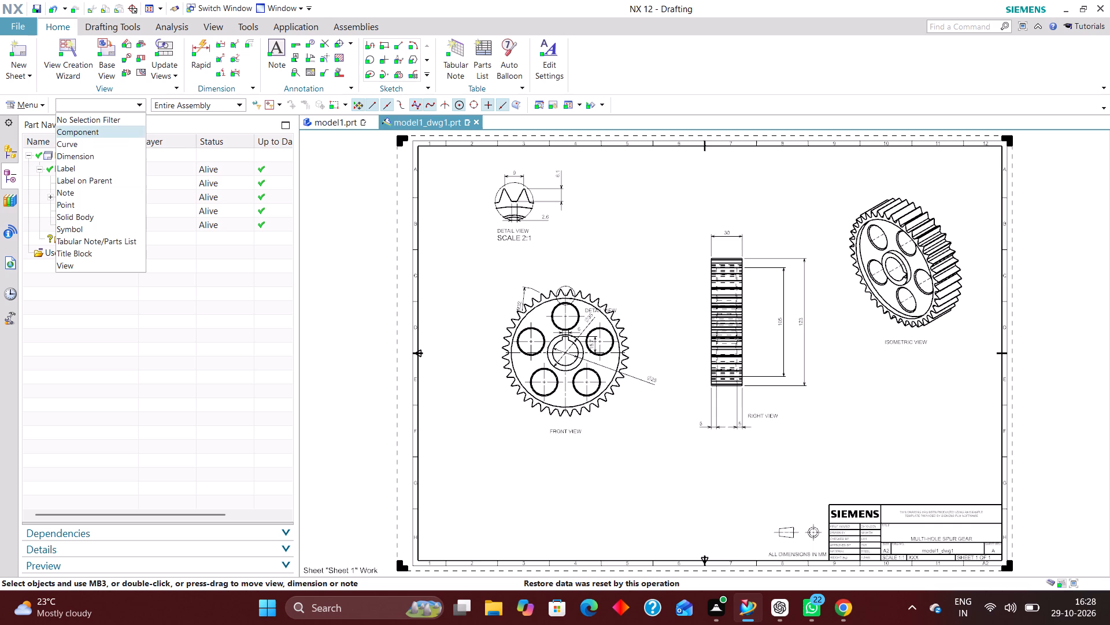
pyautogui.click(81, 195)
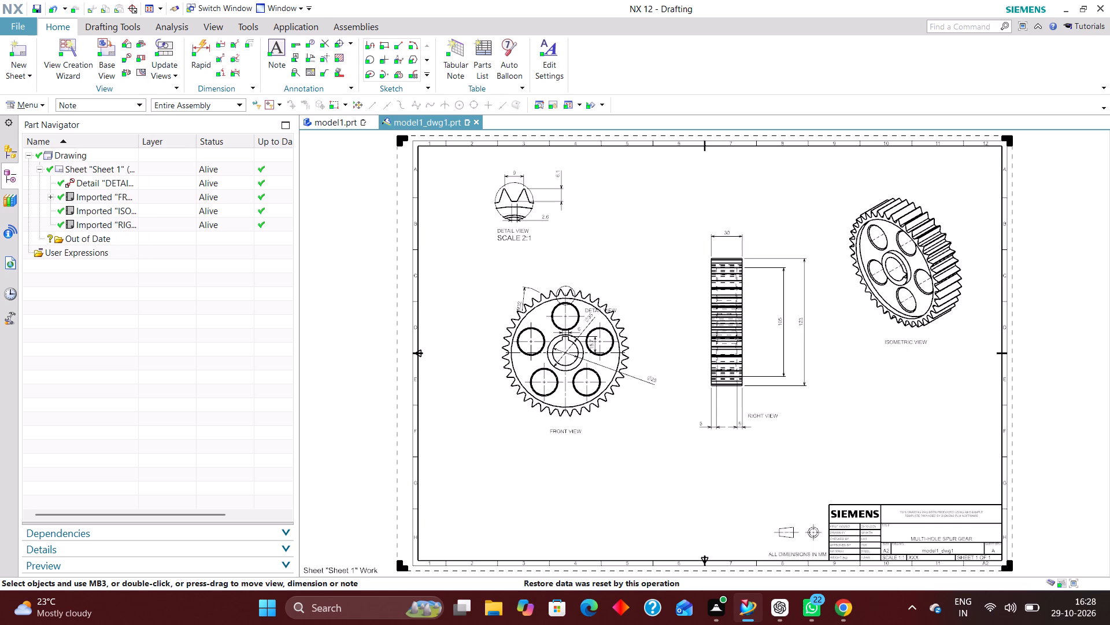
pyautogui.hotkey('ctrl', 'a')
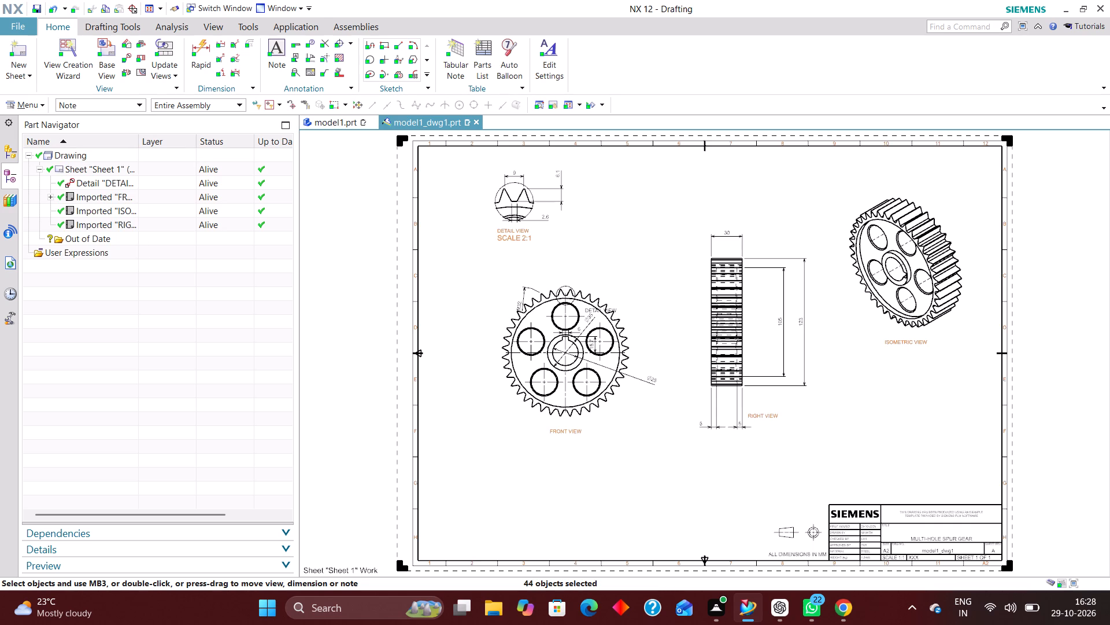
# Move all dimensions on the sheet to layer 223, using the Dimension selection filter.
pyautogui.click(102, 101)
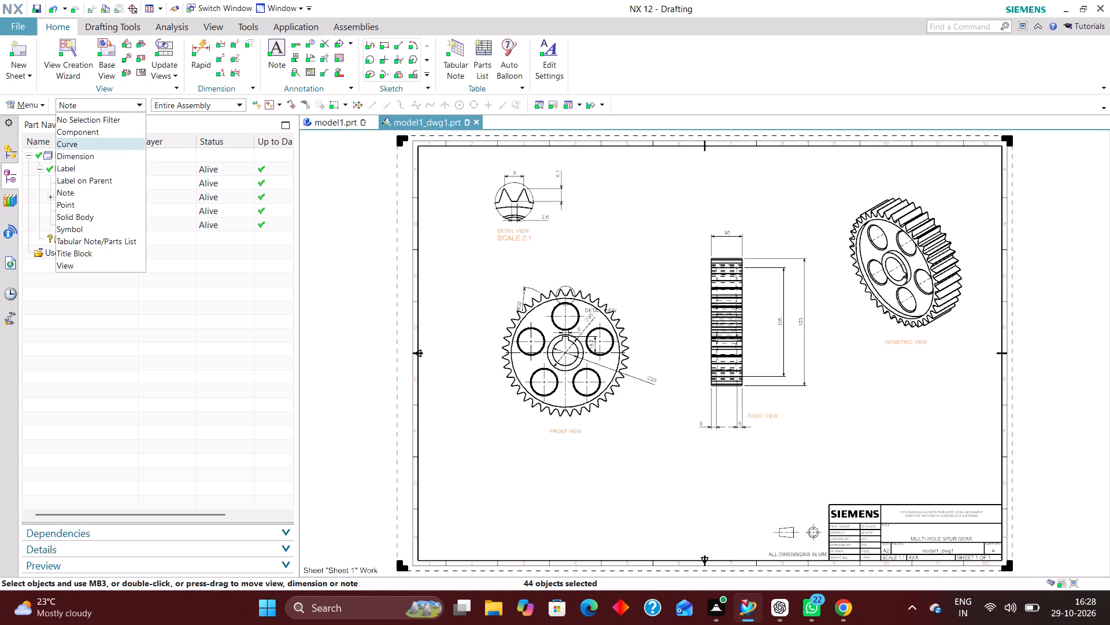
pyautogui.click(87, 152)
pyautogui.click(460, 250)
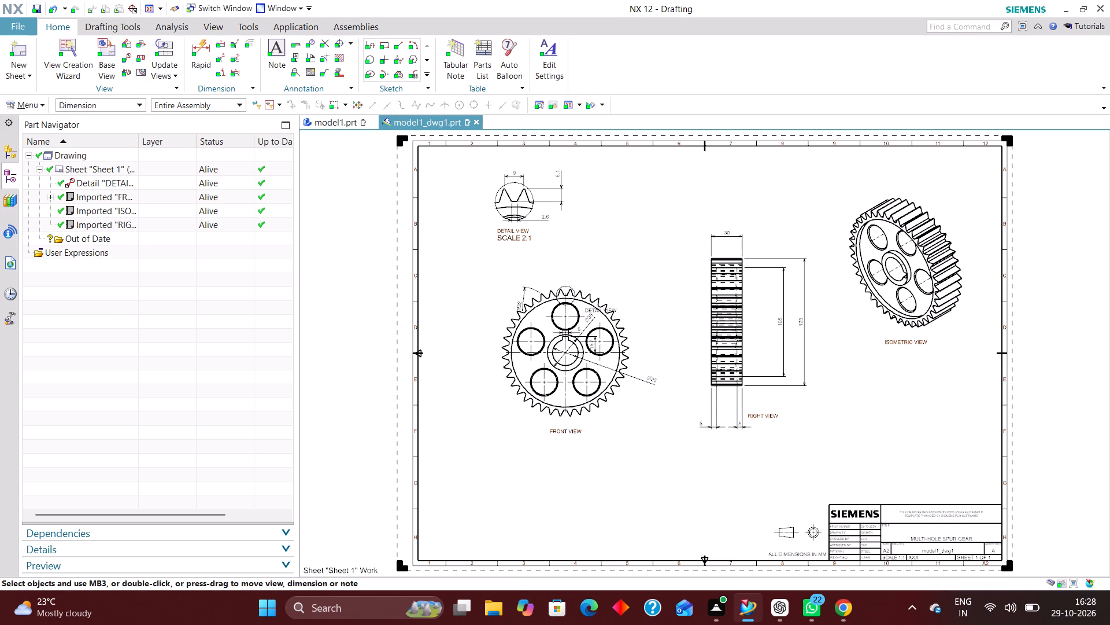
pyautogui.hotkey('ctrl', 'a')
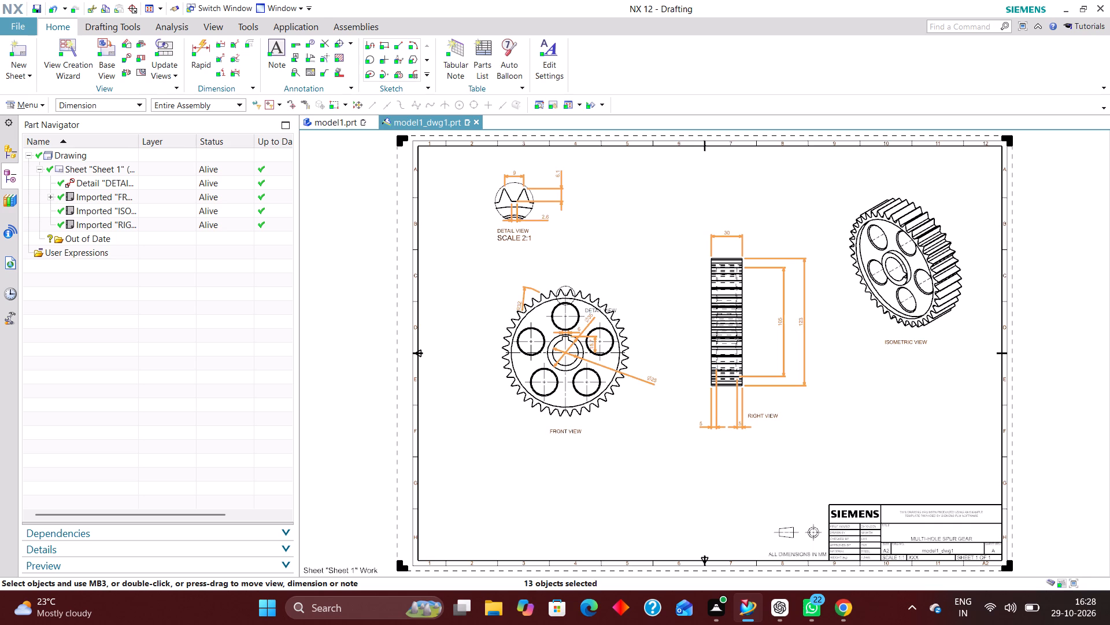
pyautogui.hotkey('ctrl', 'j')
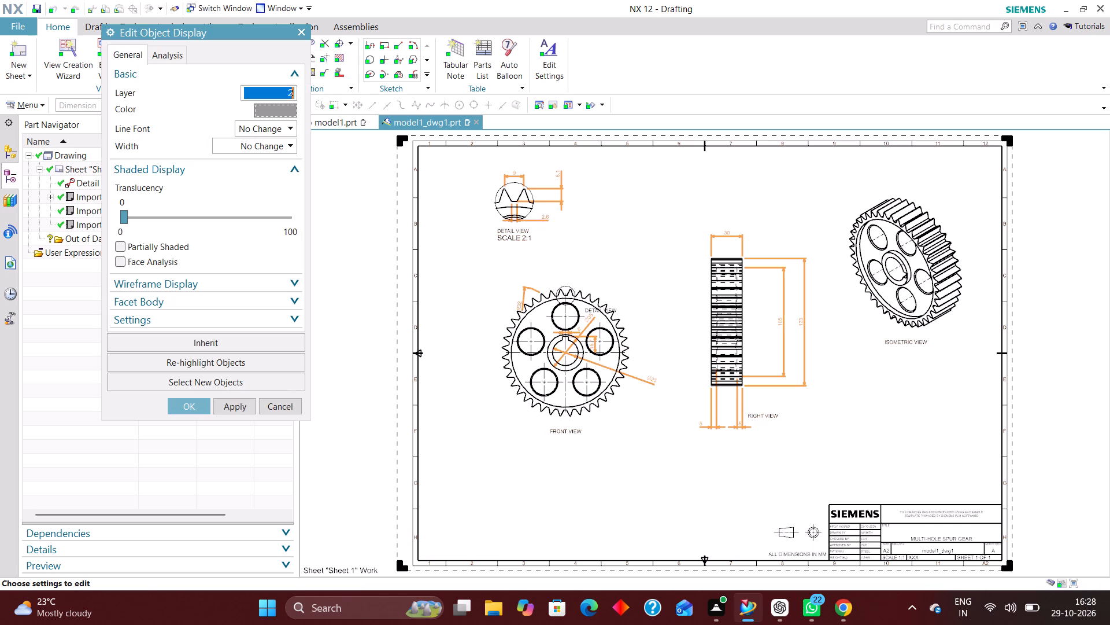
pyautogui.write('223')
pyautogui.press('Return')
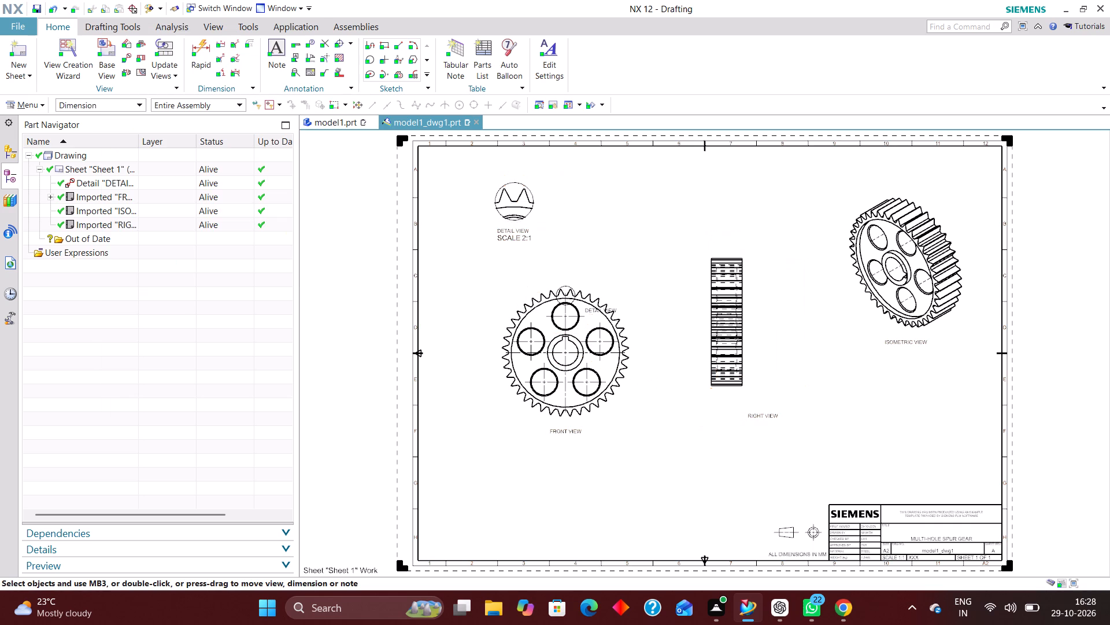
# Move all notes on the sheet to layer 224, using the Note selection filter.
pyautogui.click(109, 107)
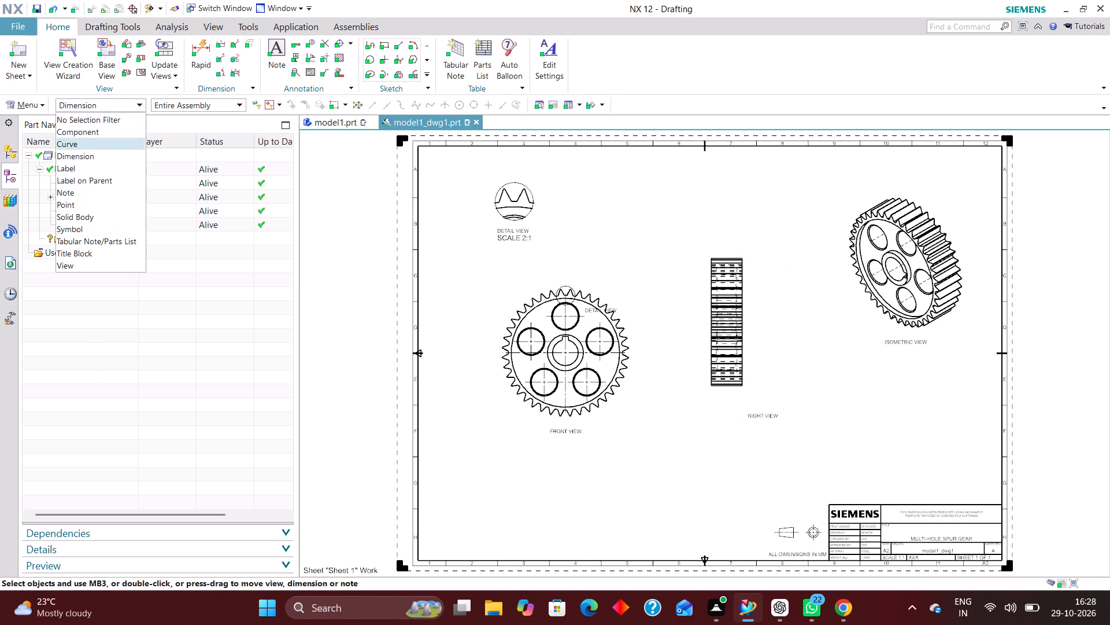
pyautogui.click(94, 190)
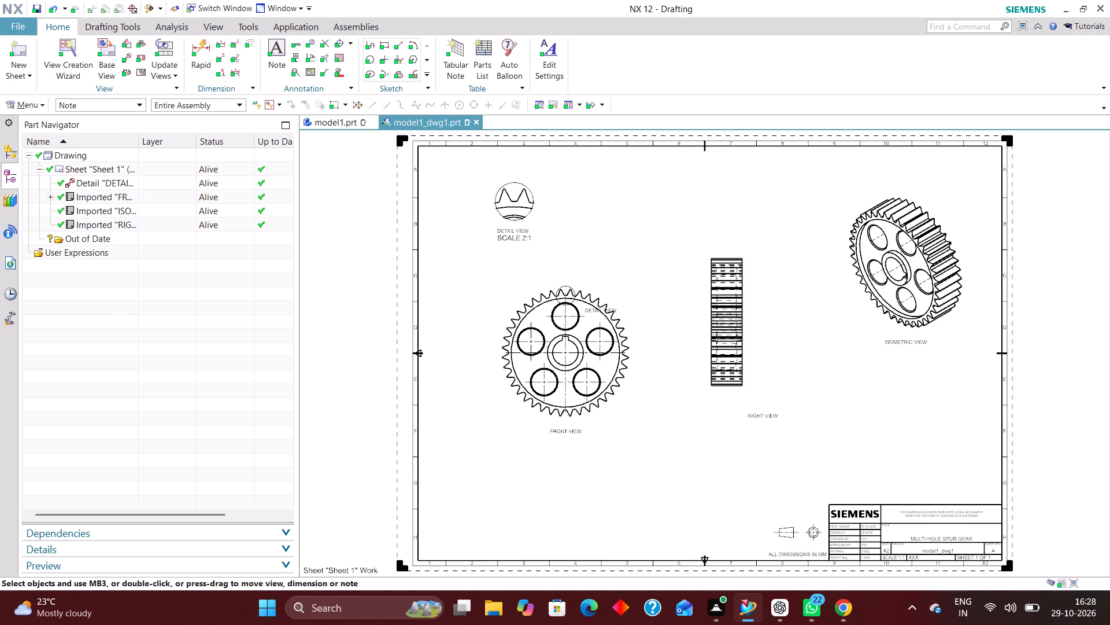
pyautogui.hotkey('ctrl', 'a')
pyautogui.hotkey('ctrl', 'j')
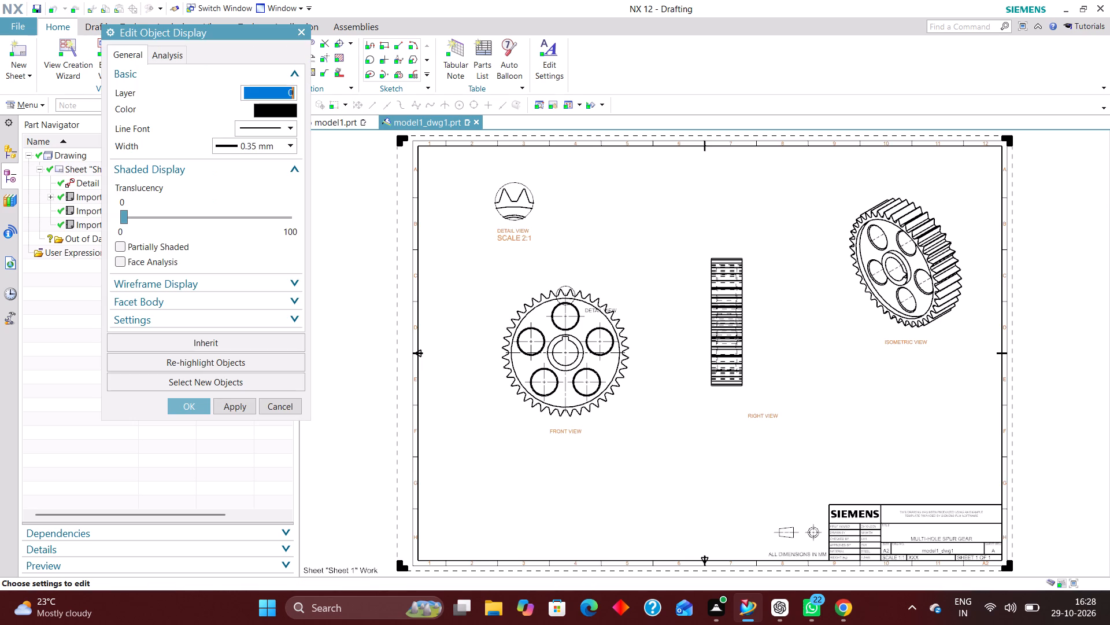
pyautogui.write('224')
pyautogui.press('Return')
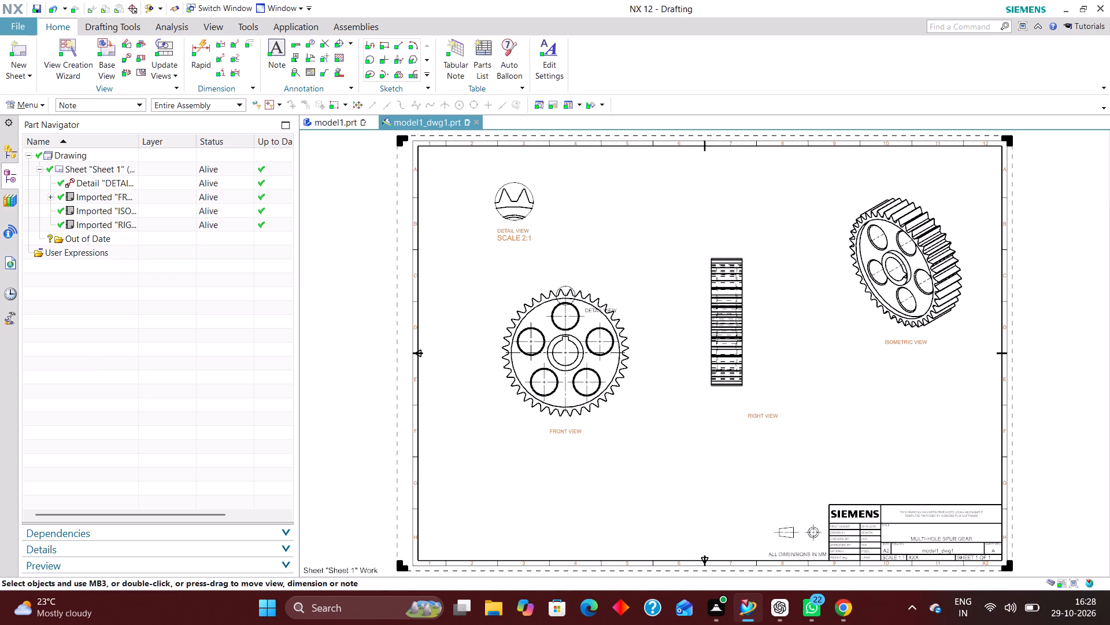
# Move all symbols, including the centre marks and corner marks, to layer 225, using the Symbol selection filter.
pyautogui.click(109, 104)
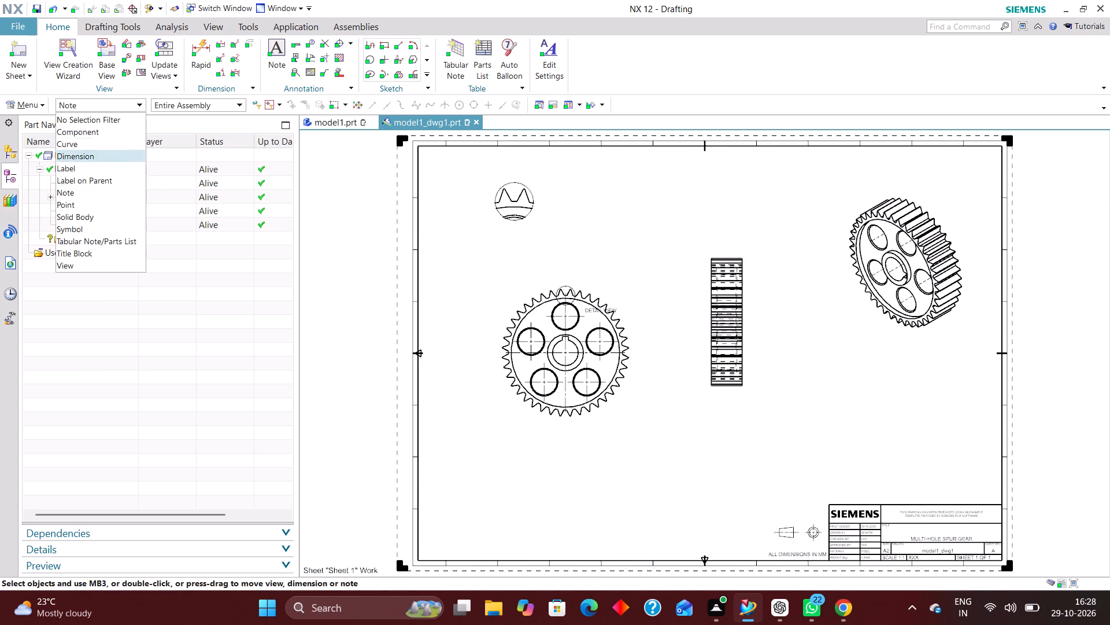
pyautogui.click(88, 226)
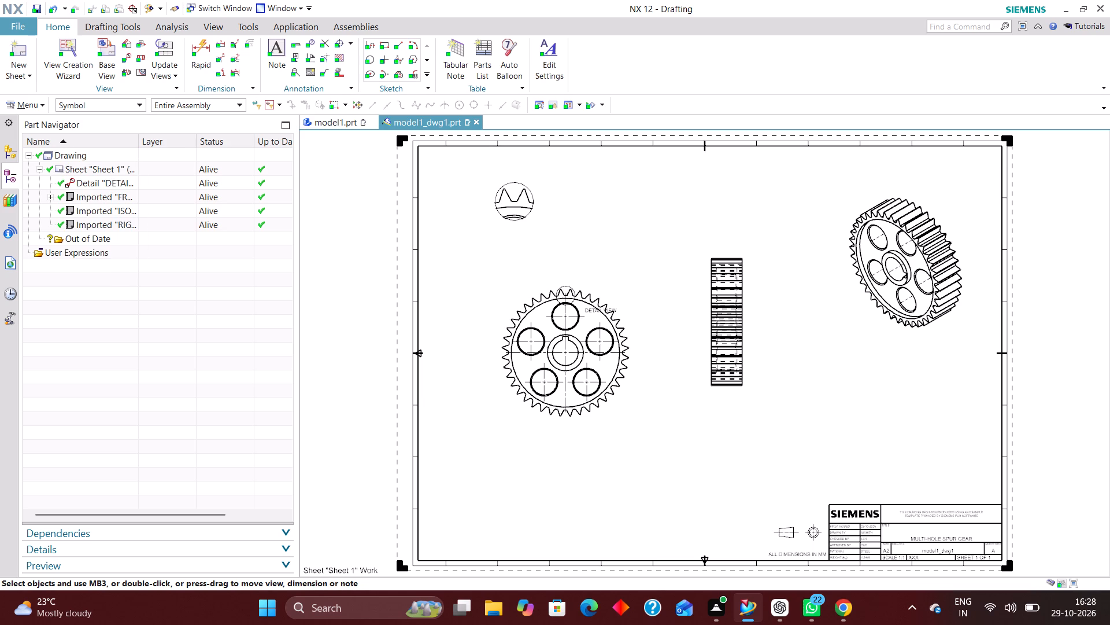
pyautogui.hotkey('ctrl', 'a')
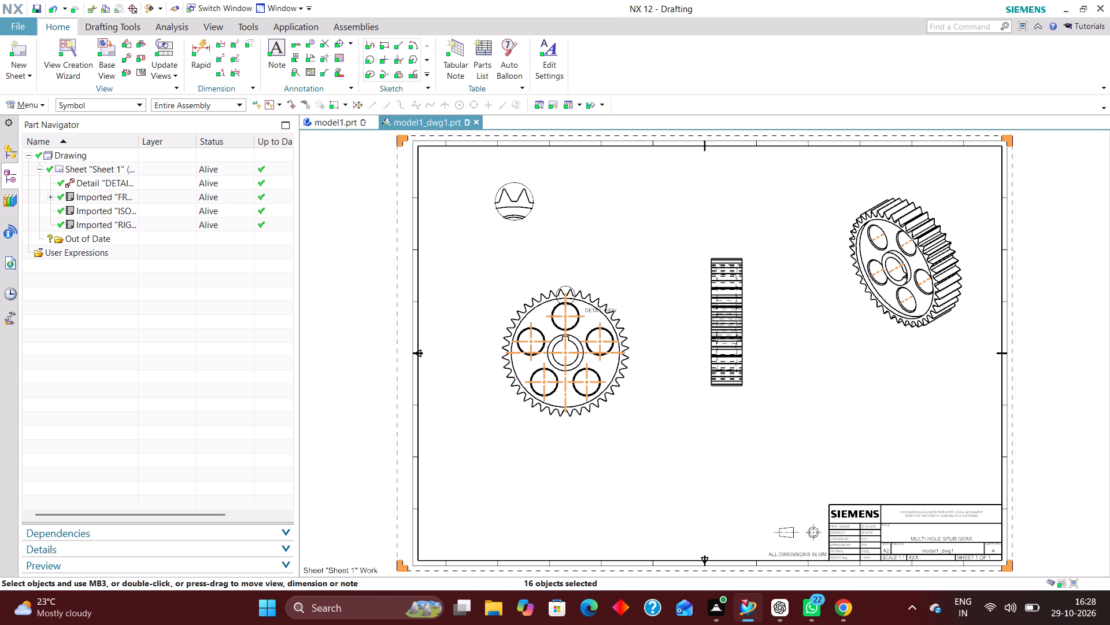
pyautogui.hotkey('ctrl', 'j')
pyautogui.write('225')
pyautogui.press('Return')
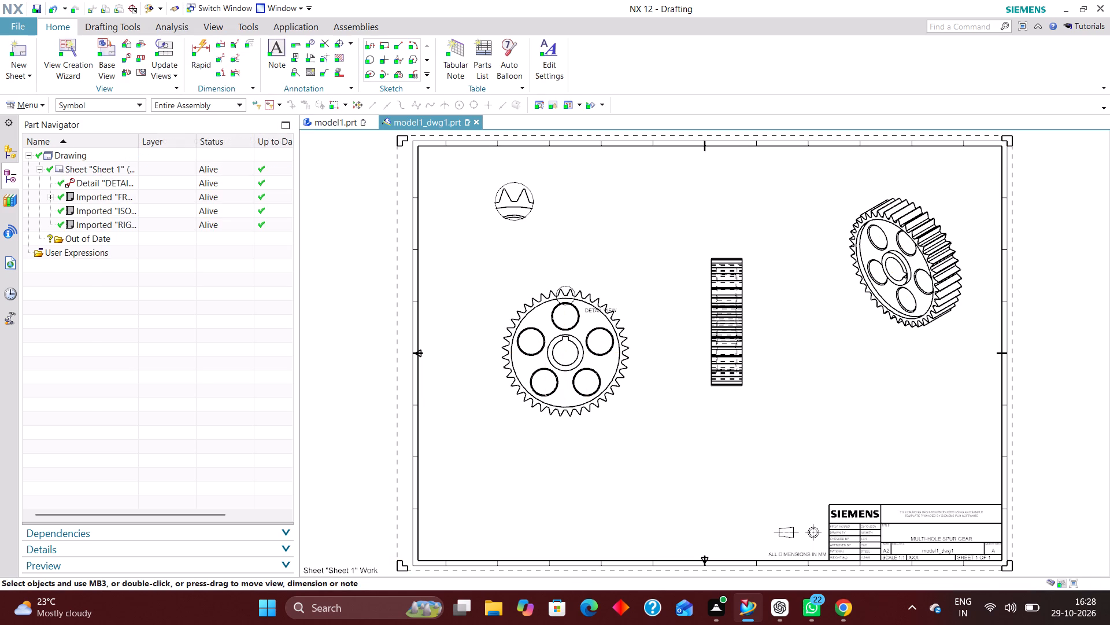
# Turn on every layer in the ALL category of the Layer Settings and set them to visible only.
pyautogui.hotkey('ctrl', 'l')
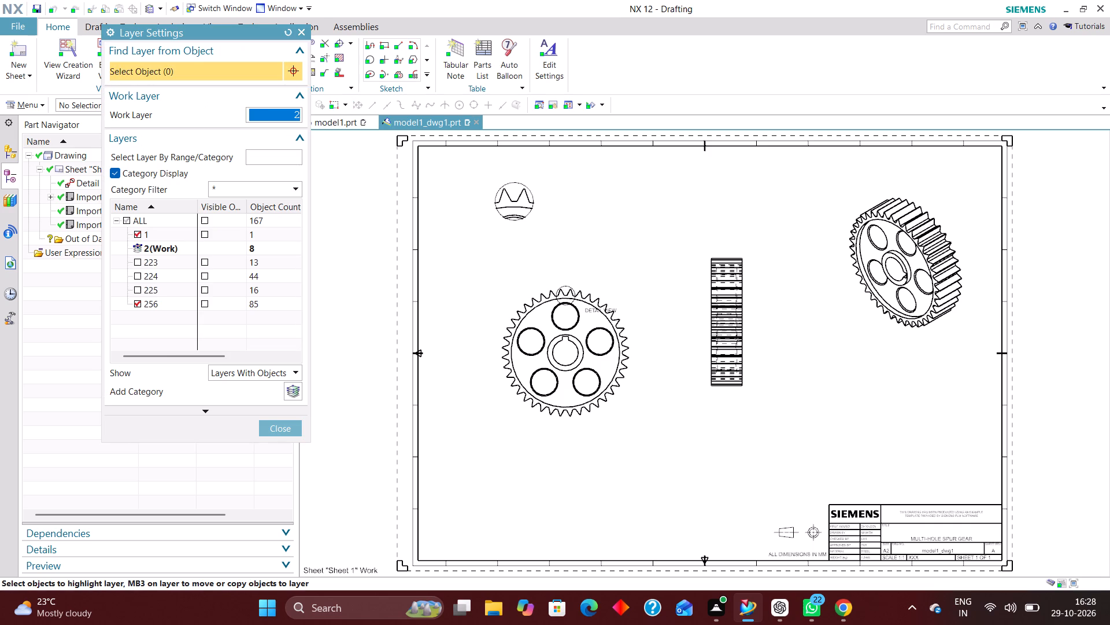
pyautogui.click(125, 218)
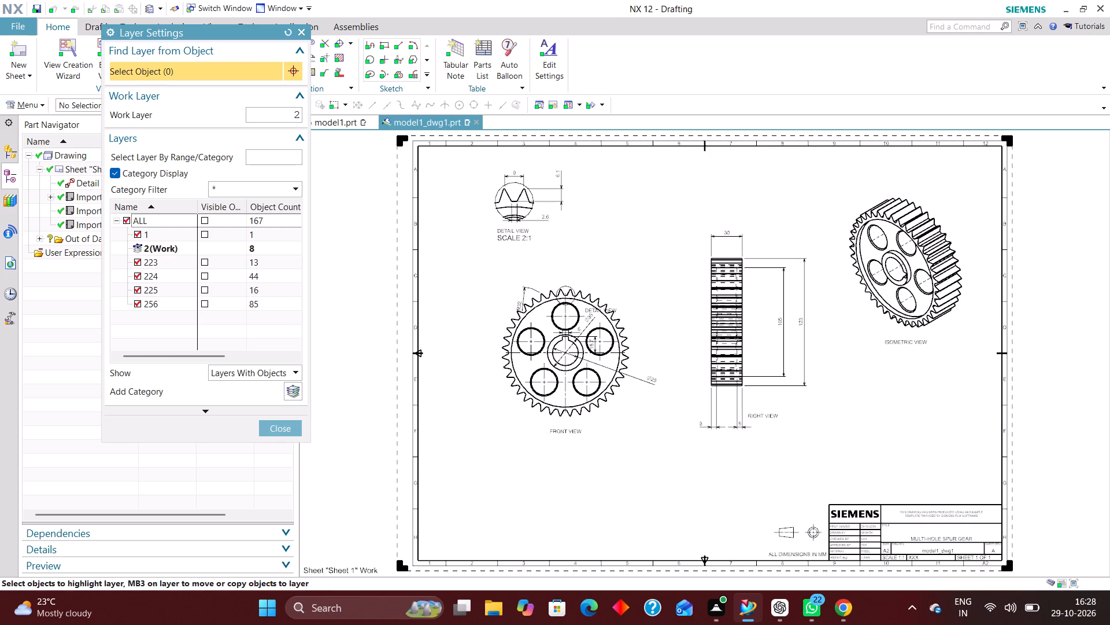
pyautogui.click(205, 218)
pyautogui.click(283, 428)
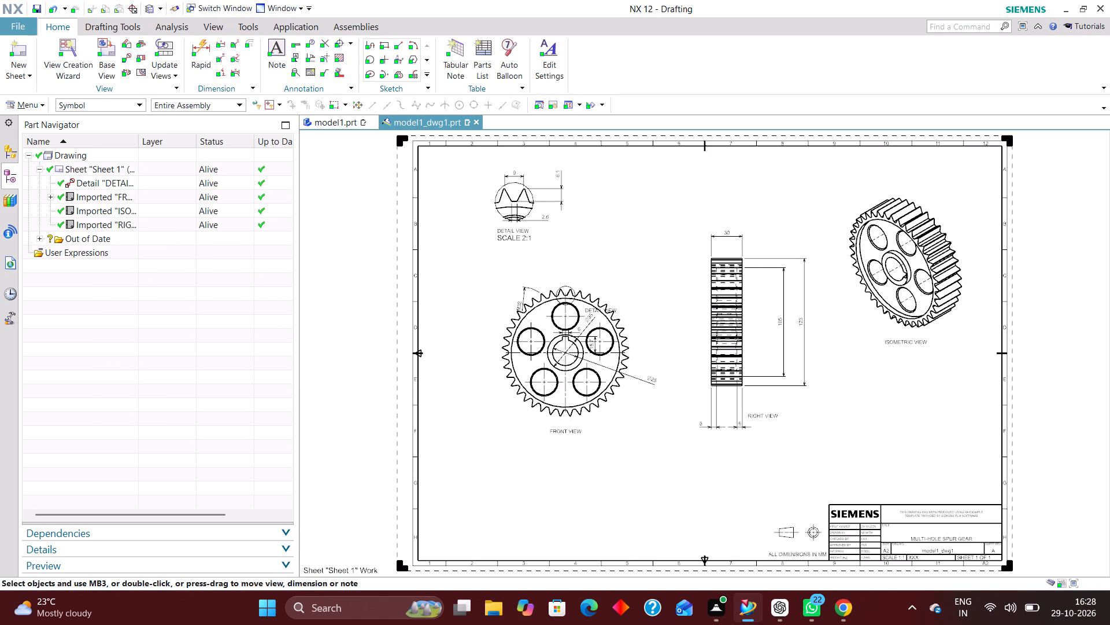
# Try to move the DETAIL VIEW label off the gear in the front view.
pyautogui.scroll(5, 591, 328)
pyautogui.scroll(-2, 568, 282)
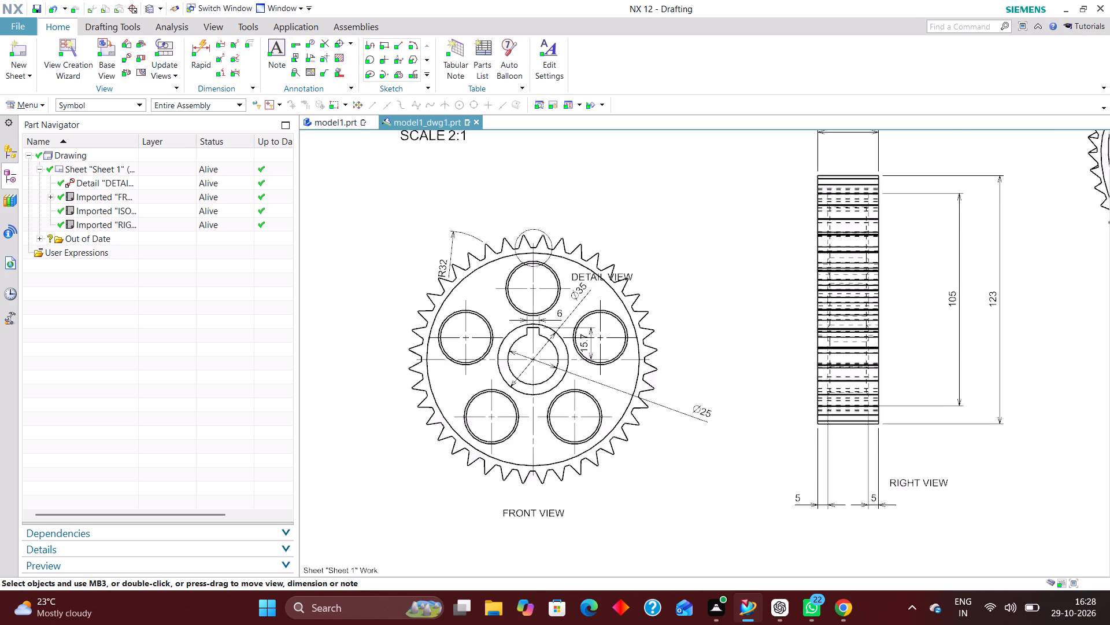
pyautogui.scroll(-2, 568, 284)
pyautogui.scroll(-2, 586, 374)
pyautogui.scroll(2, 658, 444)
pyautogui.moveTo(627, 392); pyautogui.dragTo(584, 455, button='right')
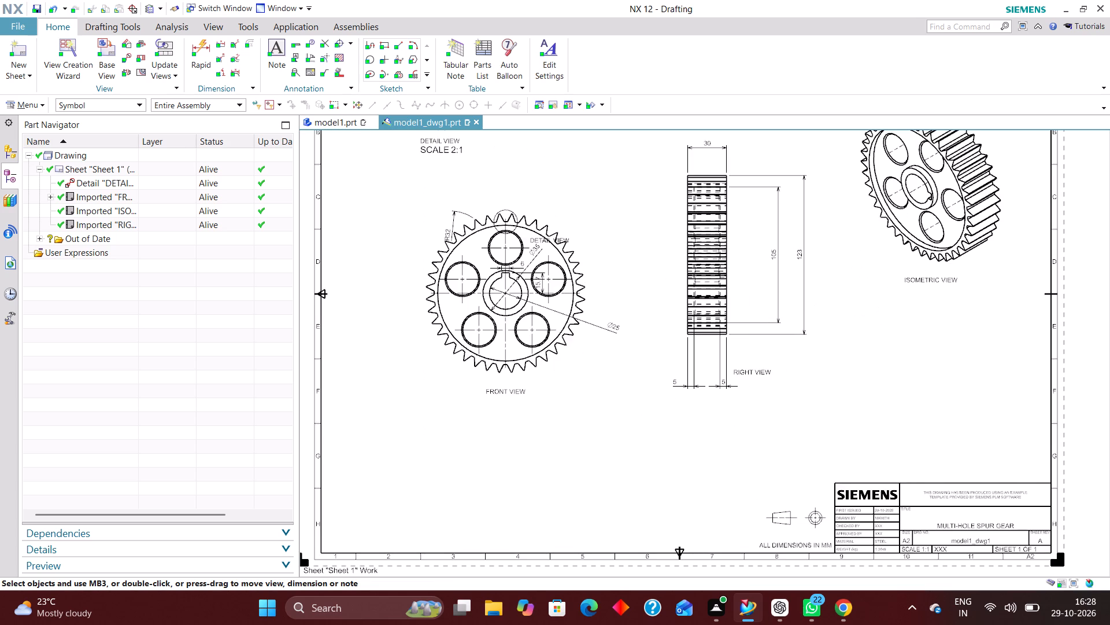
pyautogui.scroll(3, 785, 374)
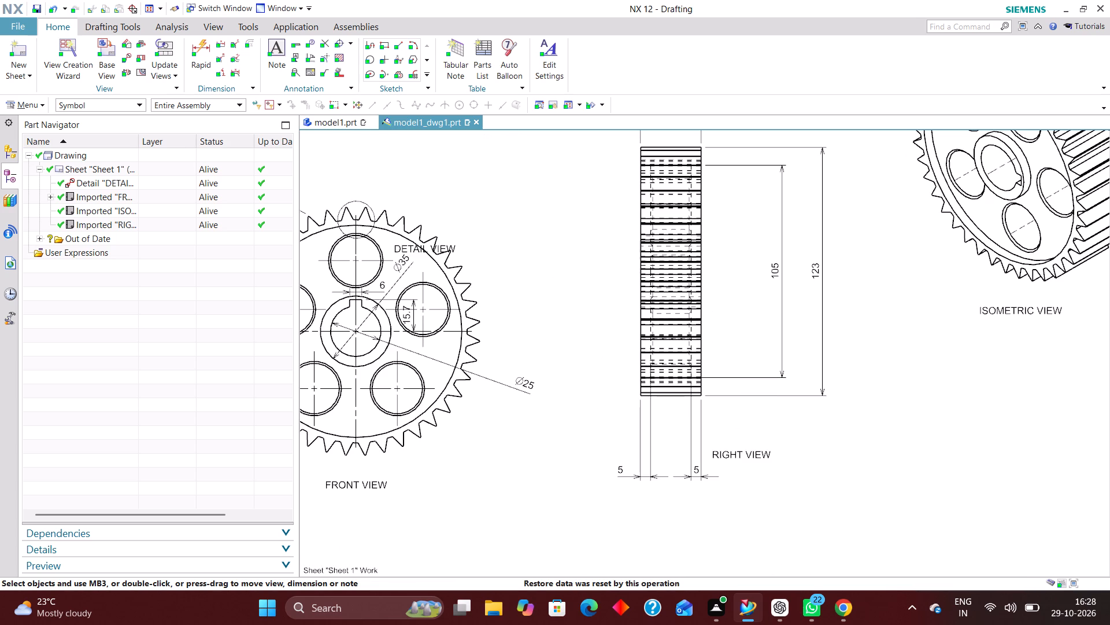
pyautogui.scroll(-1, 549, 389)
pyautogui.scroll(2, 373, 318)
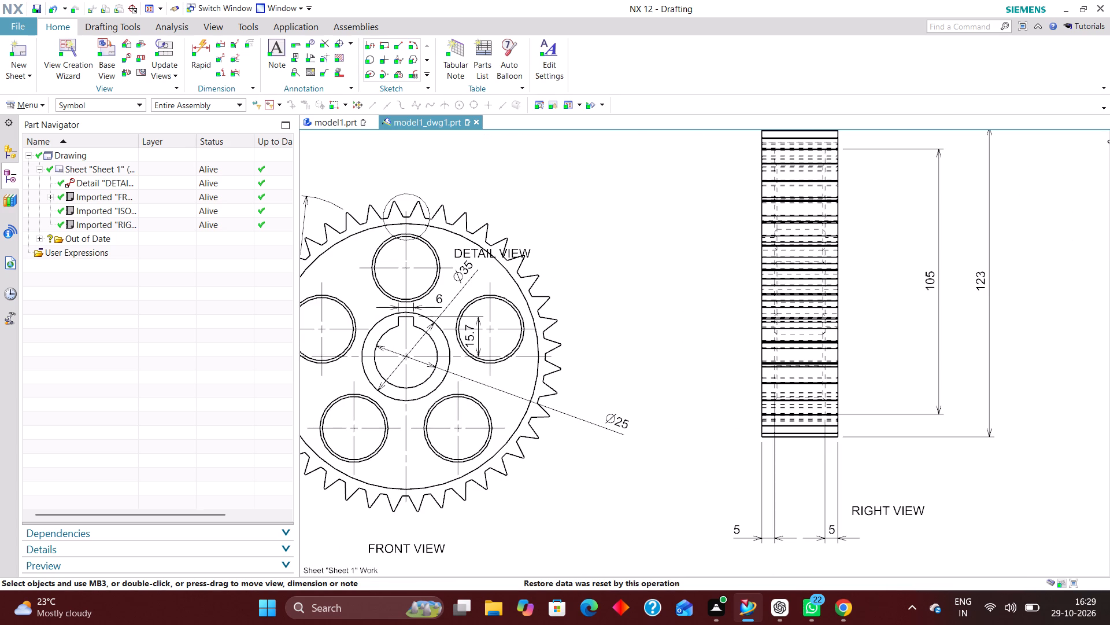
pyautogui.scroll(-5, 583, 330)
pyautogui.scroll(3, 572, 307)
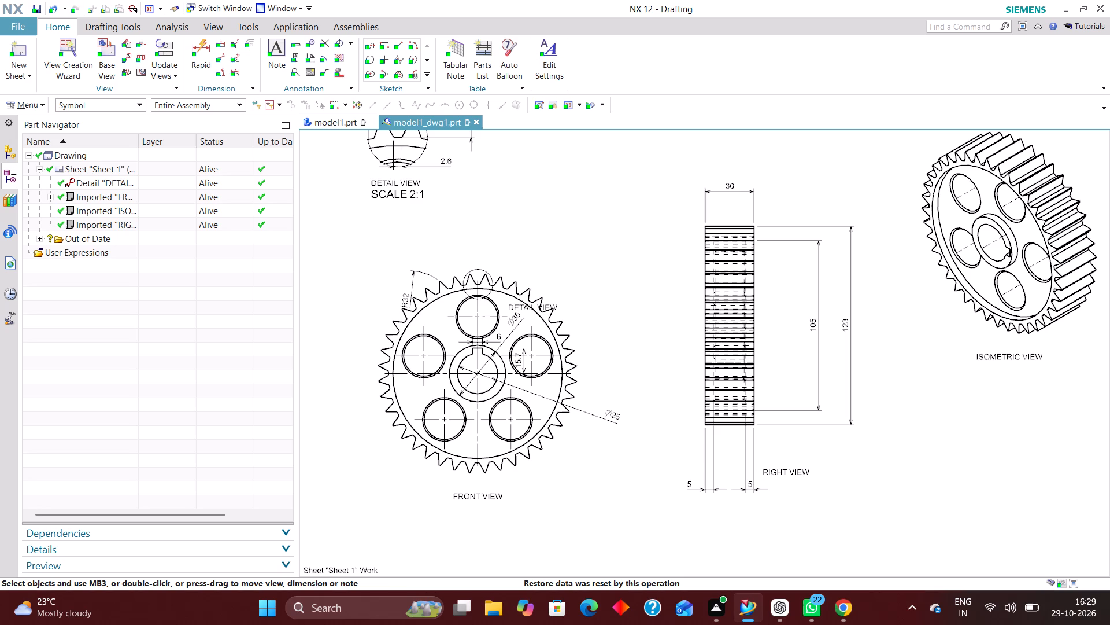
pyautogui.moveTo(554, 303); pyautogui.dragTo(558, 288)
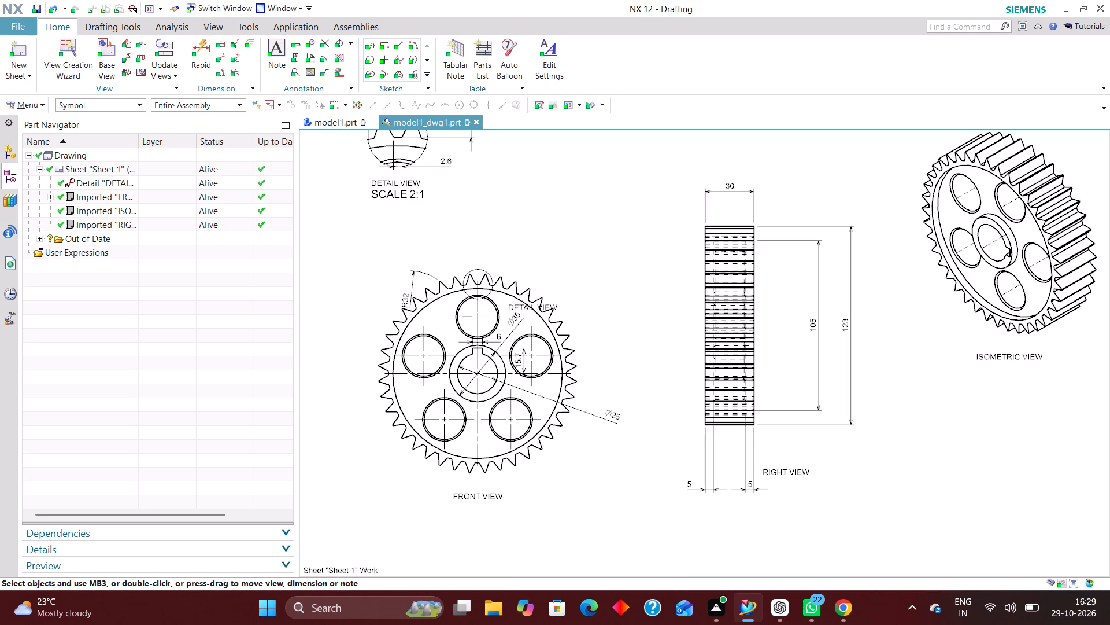
# Make all layers in the ALL category selectable in the Layer Settings.
pyautogui.hotkey('ctrl', 'l')
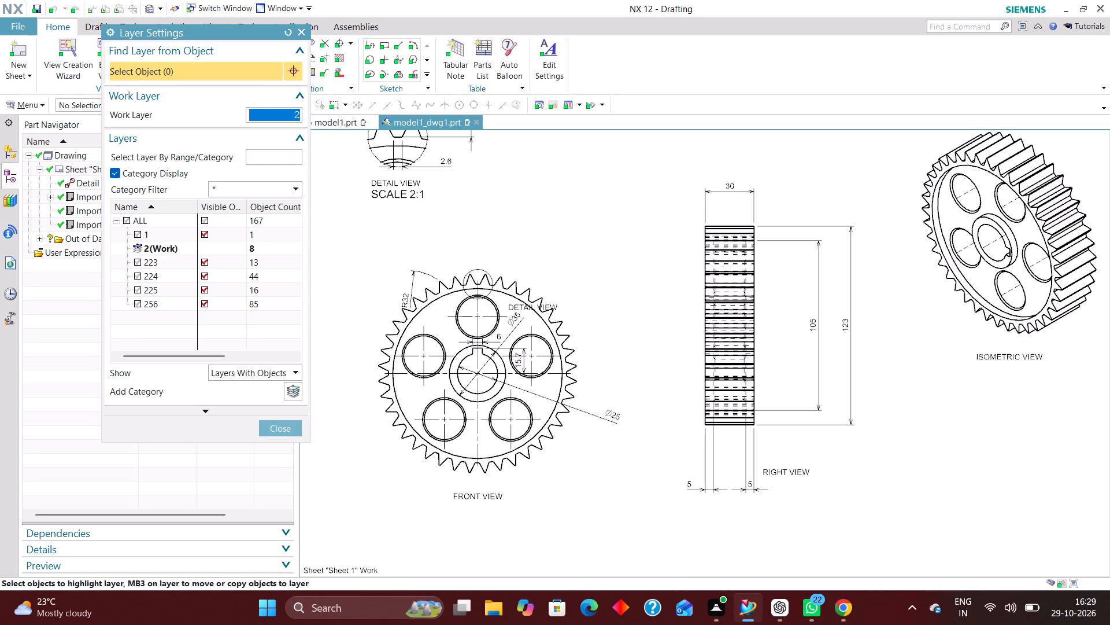
pyautogui.click(128, 220)
pyautogui.click(290, 425)
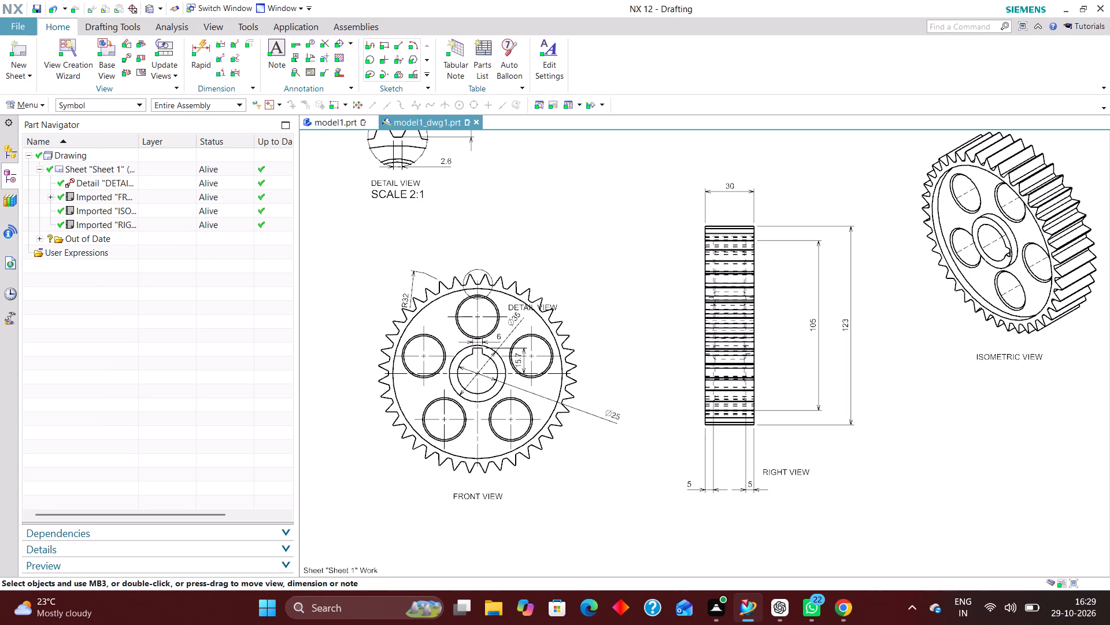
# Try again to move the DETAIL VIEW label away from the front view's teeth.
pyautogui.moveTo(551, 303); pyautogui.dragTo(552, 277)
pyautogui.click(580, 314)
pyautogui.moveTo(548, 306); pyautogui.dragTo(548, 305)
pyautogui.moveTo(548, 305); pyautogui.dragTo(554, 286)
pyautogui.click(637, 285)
# Remove the selection filter and move the DETAIL VIEW label from the front view to just below the detail view's SCALE 2:1 text.
pyautogui.click(106, 99)
pyautogui.click(104, 115)
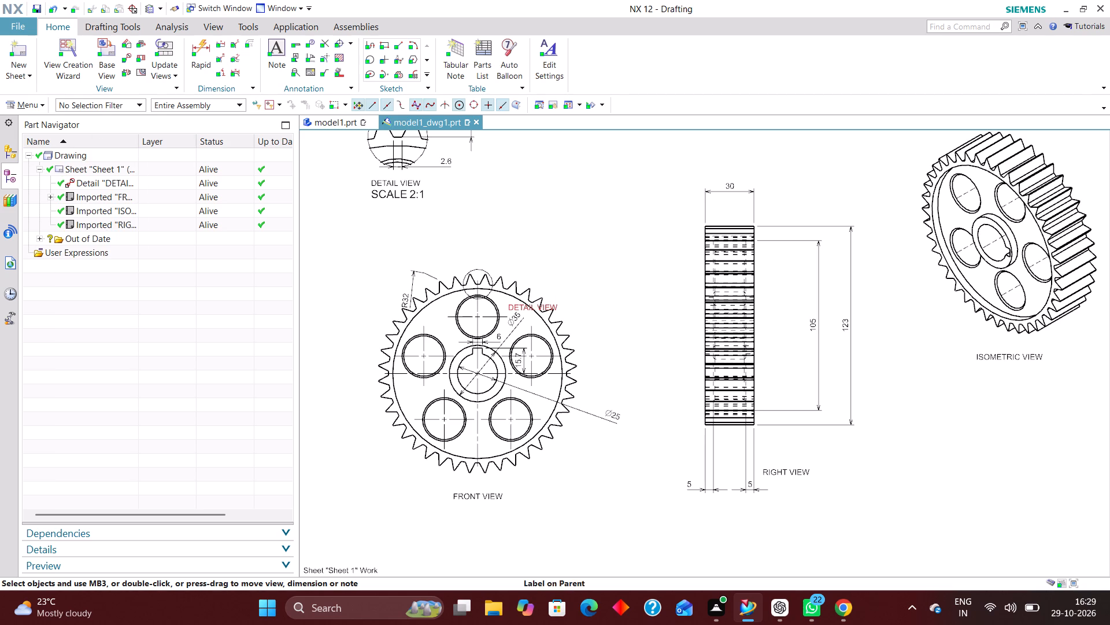
pyautogui.moveTo(522, 304); pyautogui.dragTo(391, 215)
pyautogui.moveTo(391, 215); pyautogui.dragTo(387, 219)
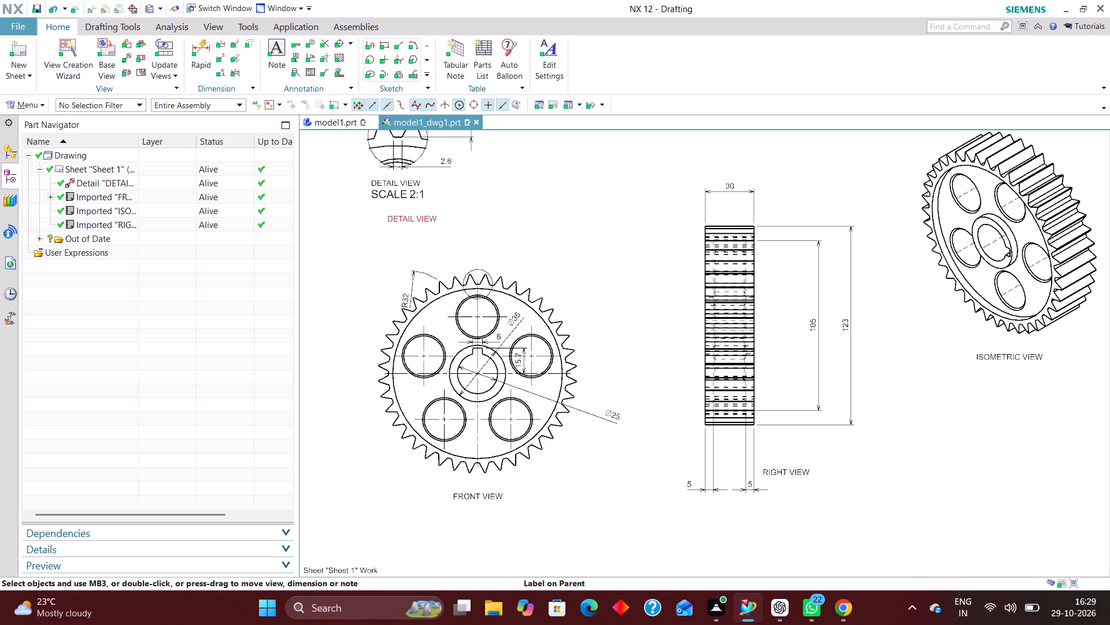
pyautogui.moveTo(426, 219); pyautogui.dragTo(283, 214, button='right')
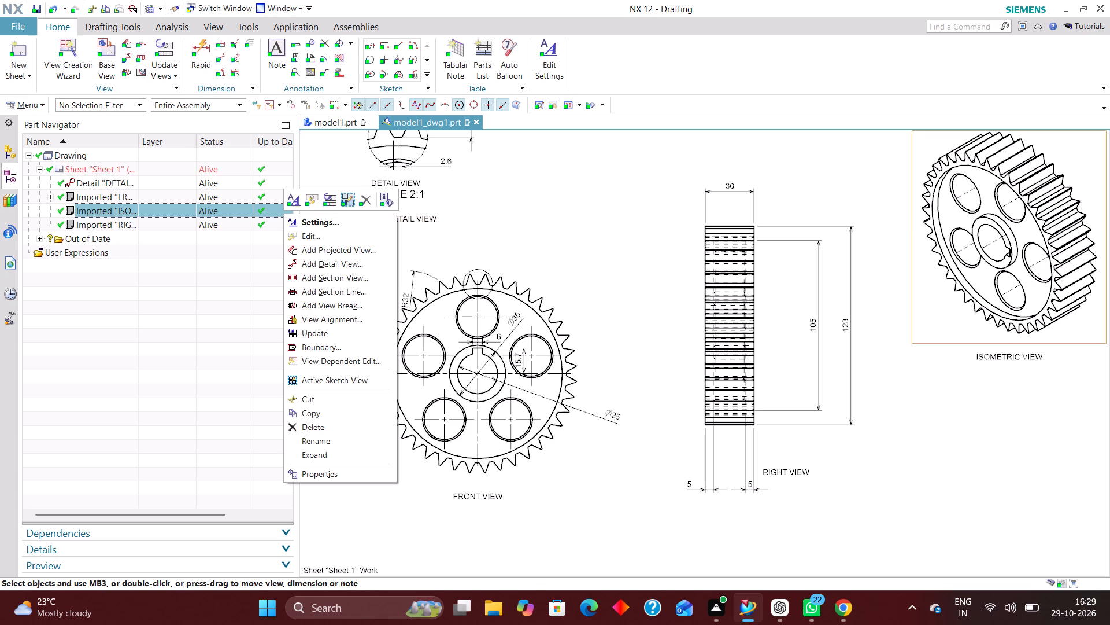
pyautogui.click(469, 227)
pyautogui.scroll(-2, 439, 253)
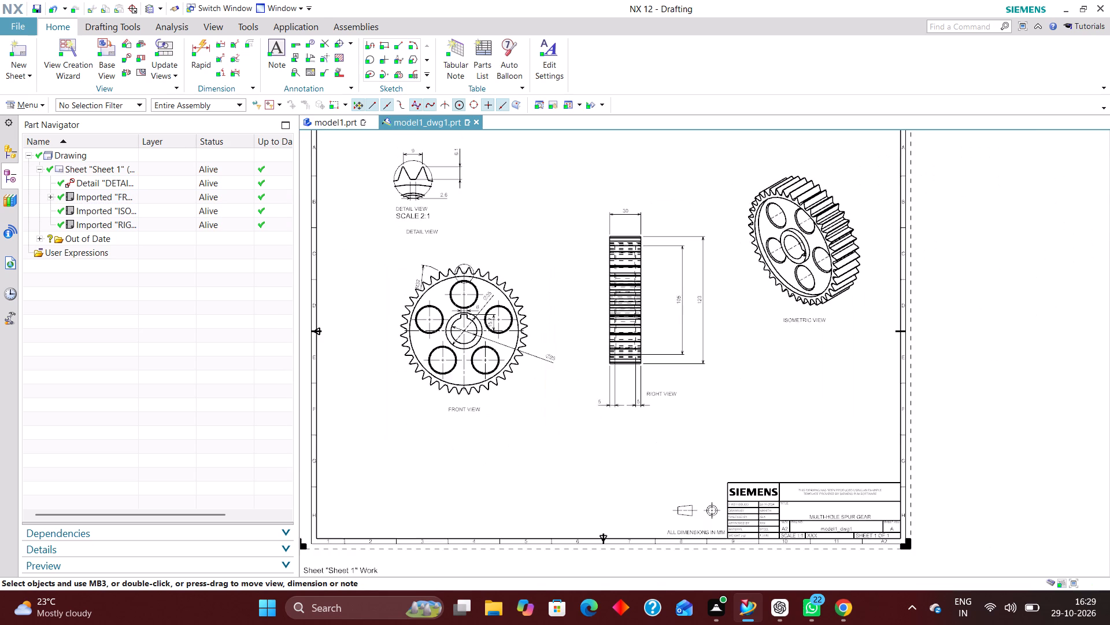
pyautogui.scroll(4, 430, 238)
pyautogui.moveTo(410, 217); pyautogui.dragTo(409, 230)
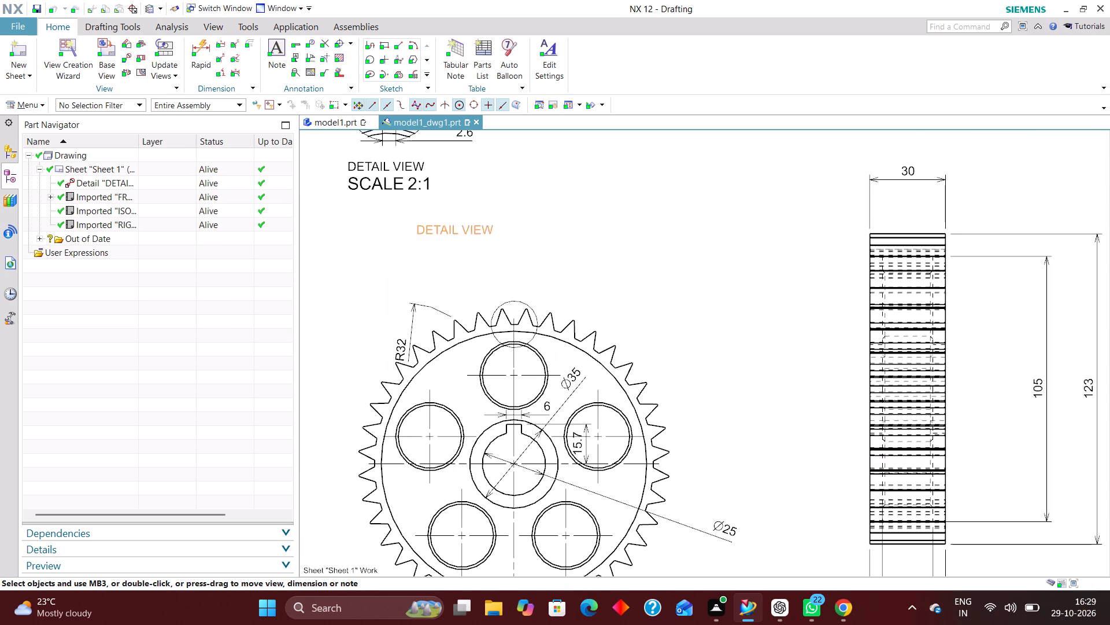
pyautogui.moveTo(409, 230); pyautogui.dragTo(436, 233)
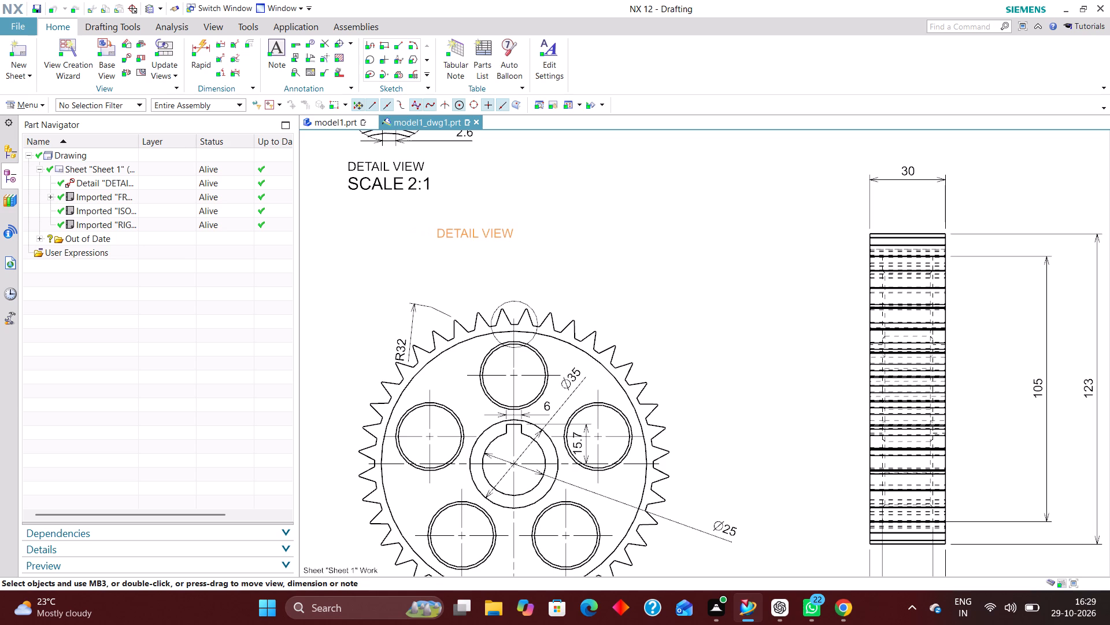
pyautogui.moveTo(436, 233); pyautogui.dragTo(441, 221)
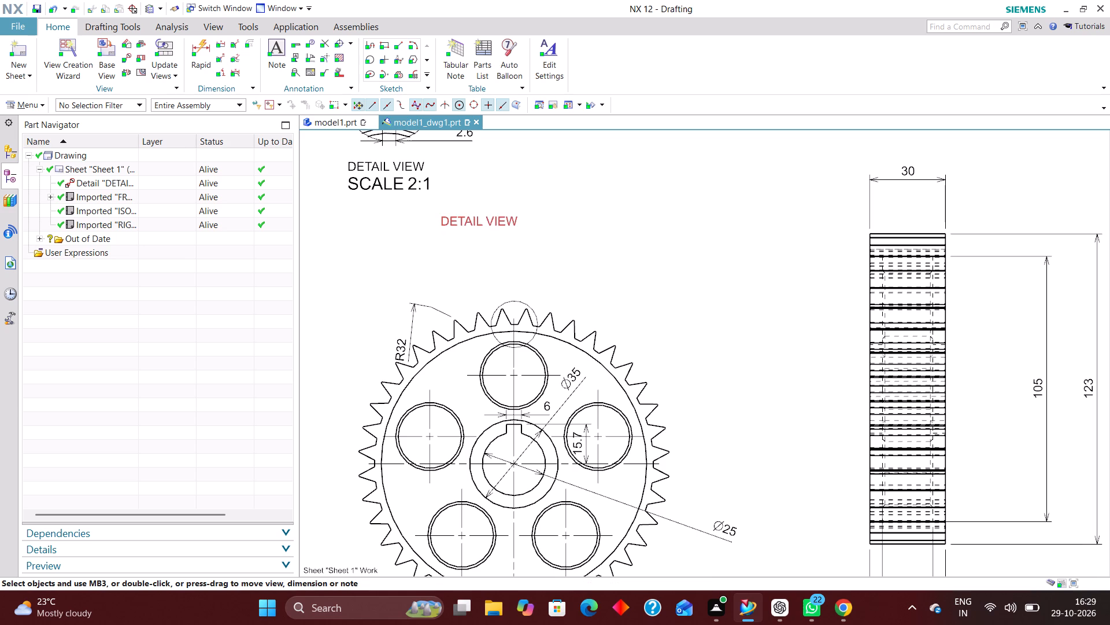
# Remove the extra DETAIL VIEW label between the detail view and the front view.
pyautogui.rightClick(495, 219)
pyautogui.click(517, 246)
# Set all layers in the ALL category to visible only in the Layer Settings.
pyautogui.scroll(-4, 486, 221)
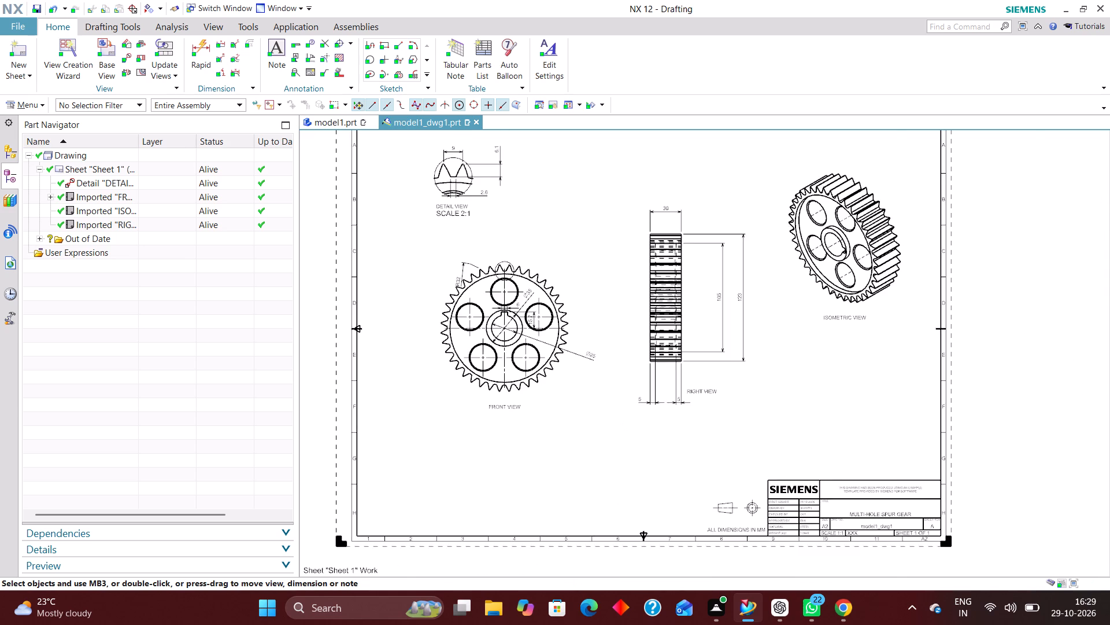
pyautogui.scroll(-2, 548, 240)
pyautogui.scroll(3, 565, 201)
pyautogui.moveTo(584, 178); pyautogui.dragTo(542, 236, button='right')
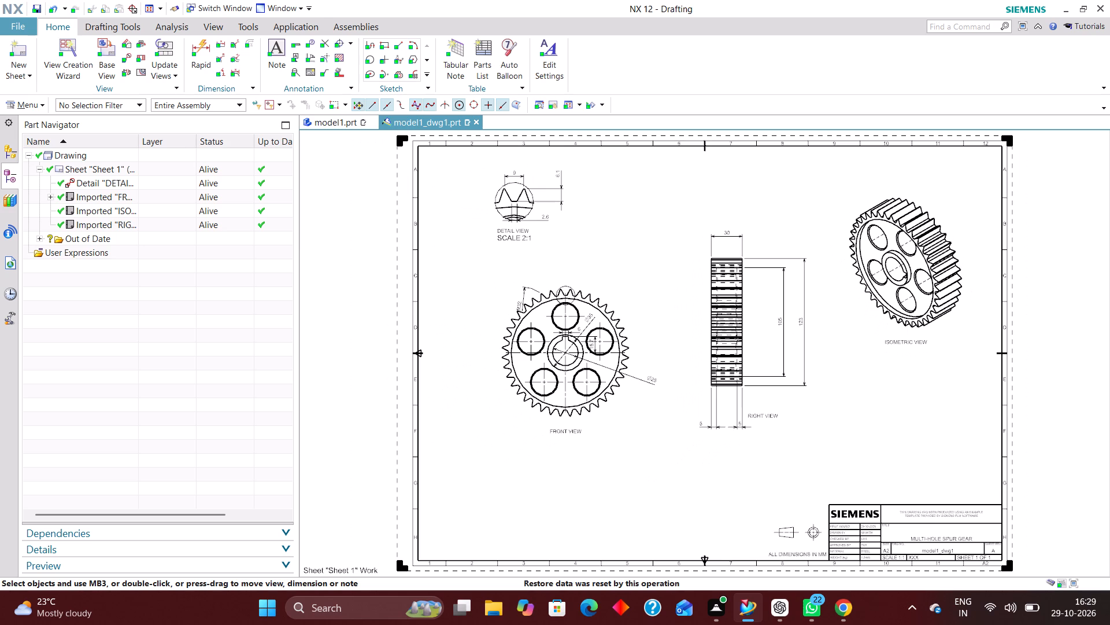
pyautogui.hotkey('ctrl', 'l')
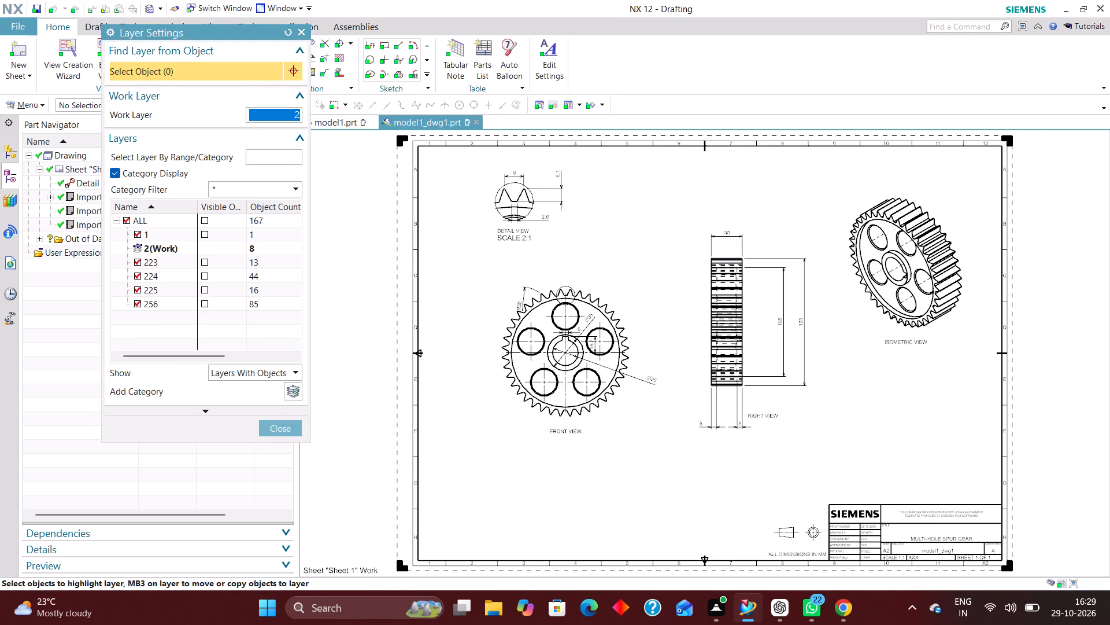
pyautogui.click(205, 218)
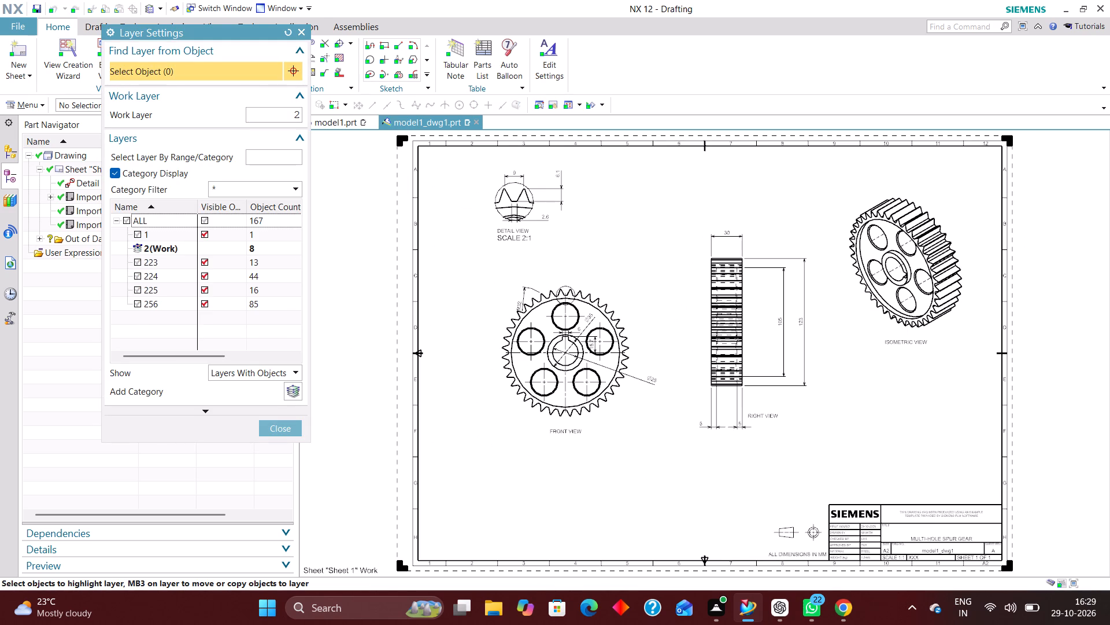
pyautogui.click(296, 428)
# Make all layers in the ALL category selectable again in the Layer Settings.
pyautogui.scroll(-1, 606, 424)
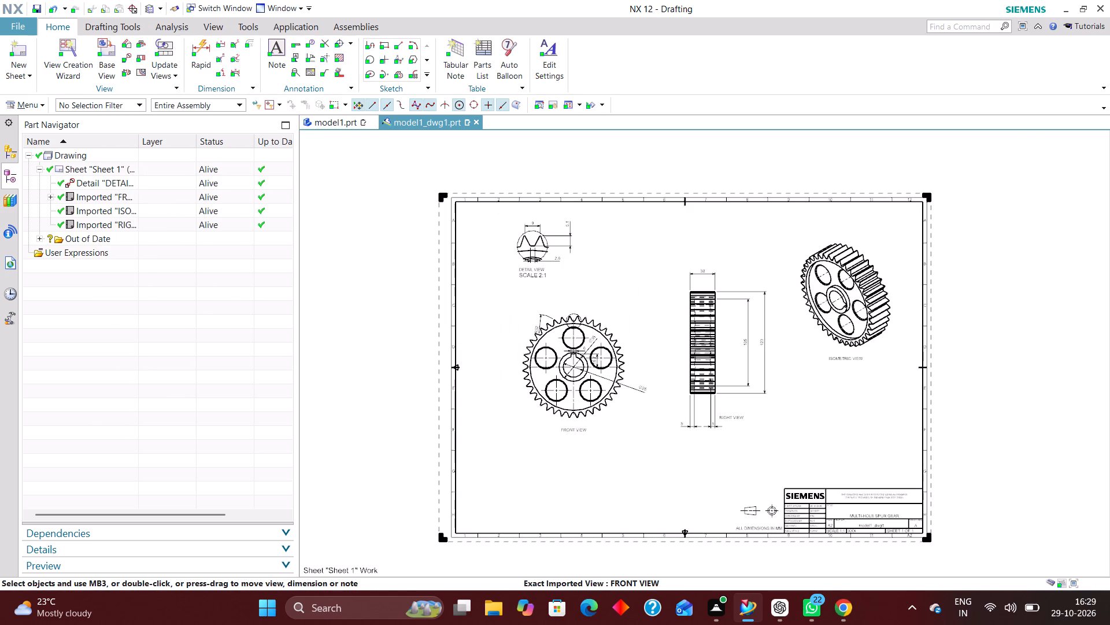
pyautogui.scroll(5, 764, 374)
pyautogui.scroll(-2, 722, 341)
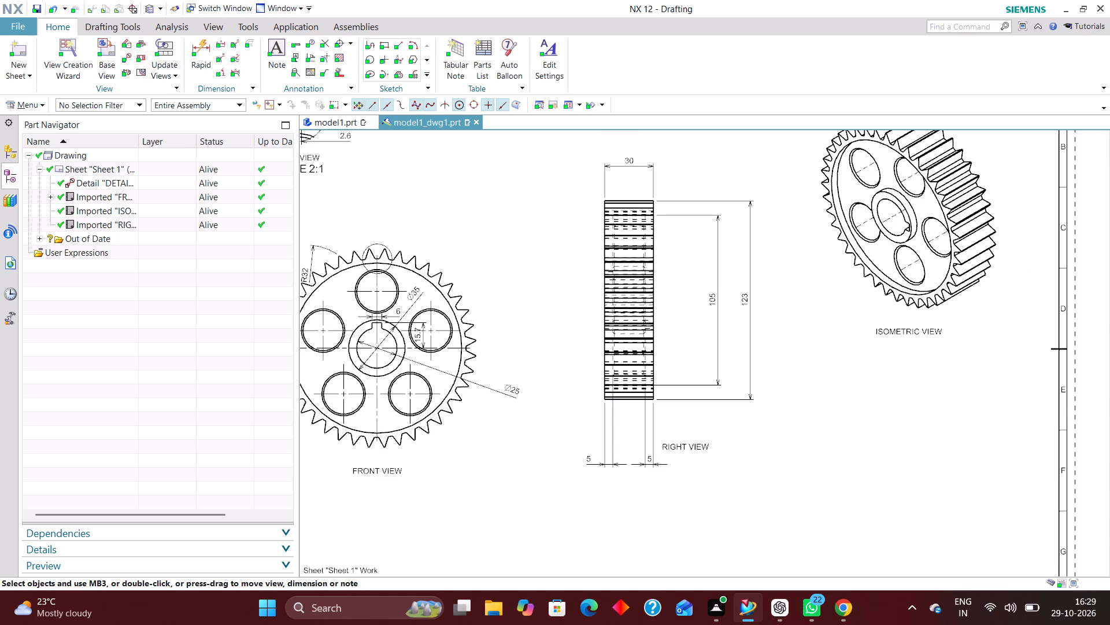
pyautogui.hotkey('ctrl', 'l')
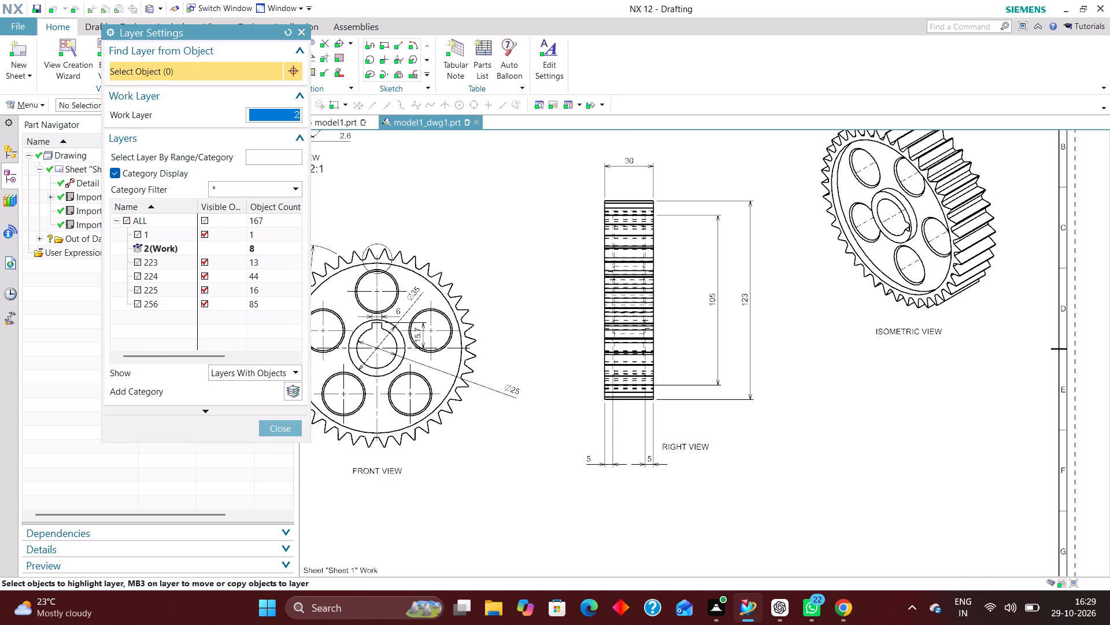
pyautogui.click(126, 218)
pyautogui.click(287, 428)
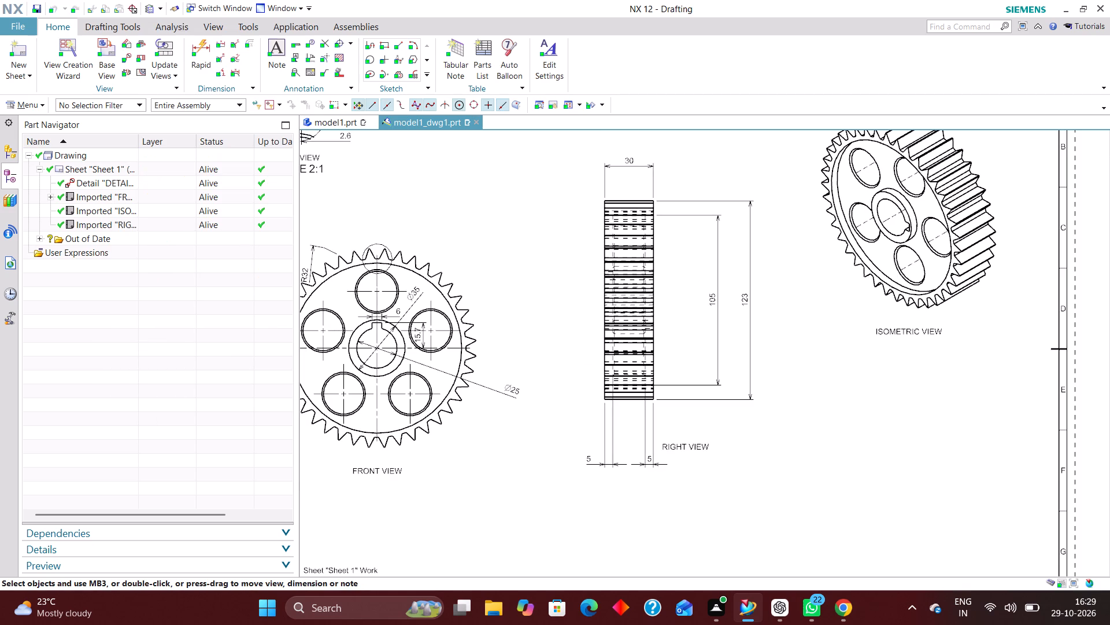
# Change the measurement method of the right view's 123 dimension to Cylindrical.
pyautogui.doubleClick(742, 301)
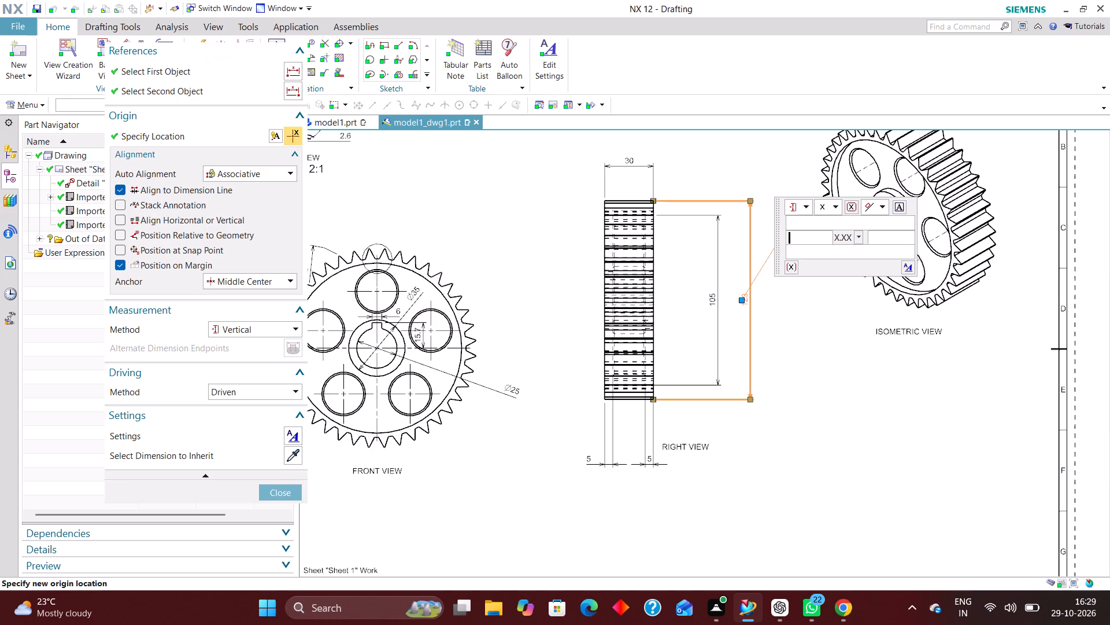
pyautogui.click(273, 335)
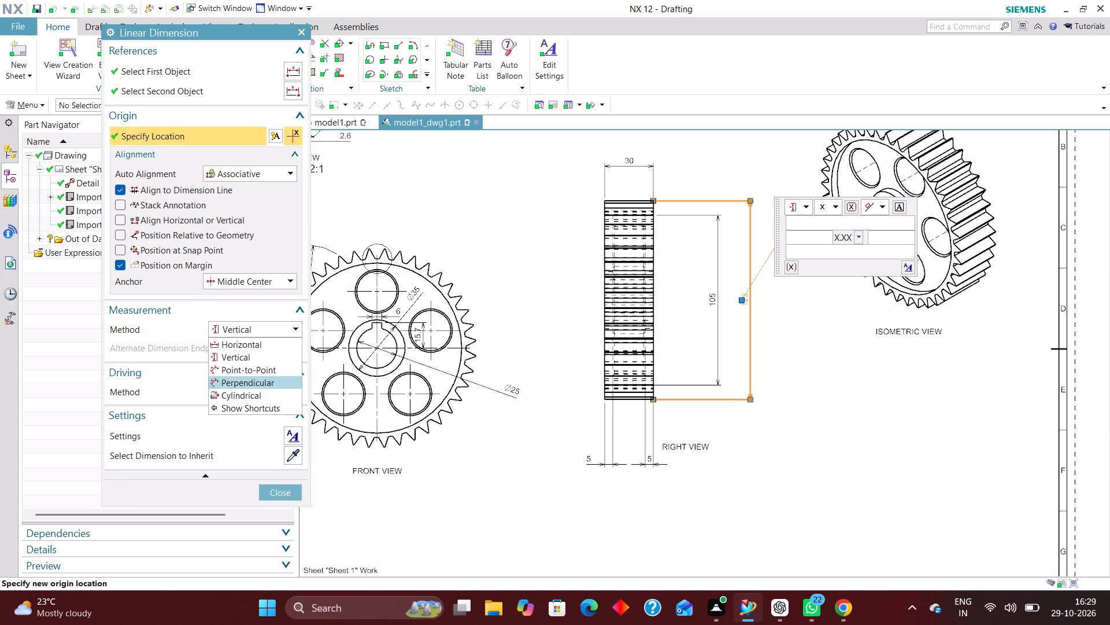
pyautogui.click(263, 394)
pyautogui.click(281, 477)
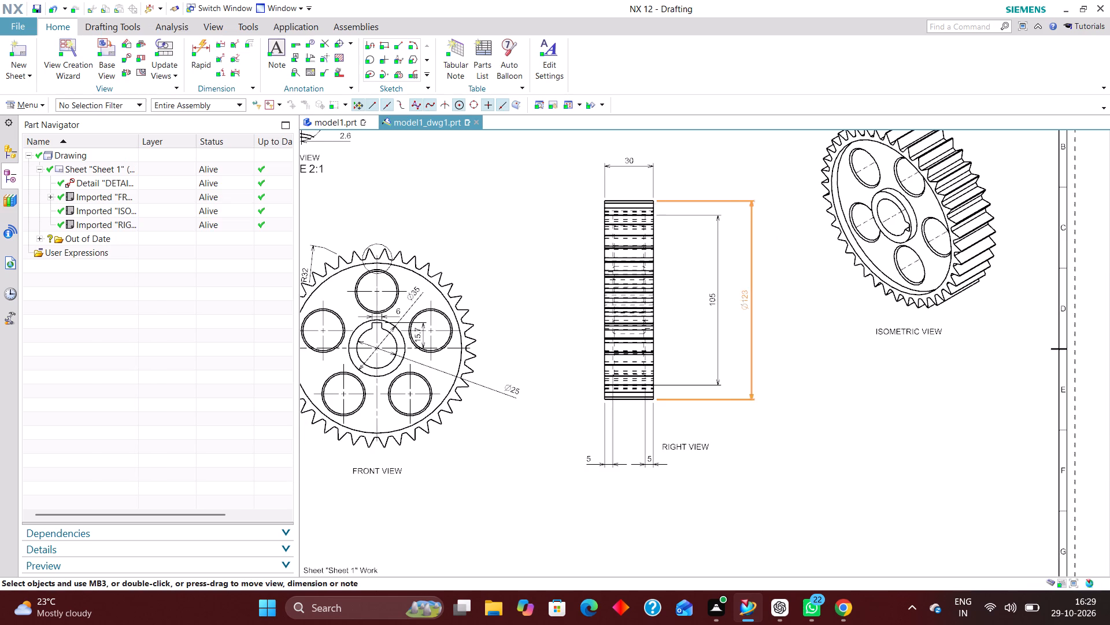
# Change the measurement method of the right view's 105 dimension to Cylindrical.
pyautogui.doubleClick(718, 300)
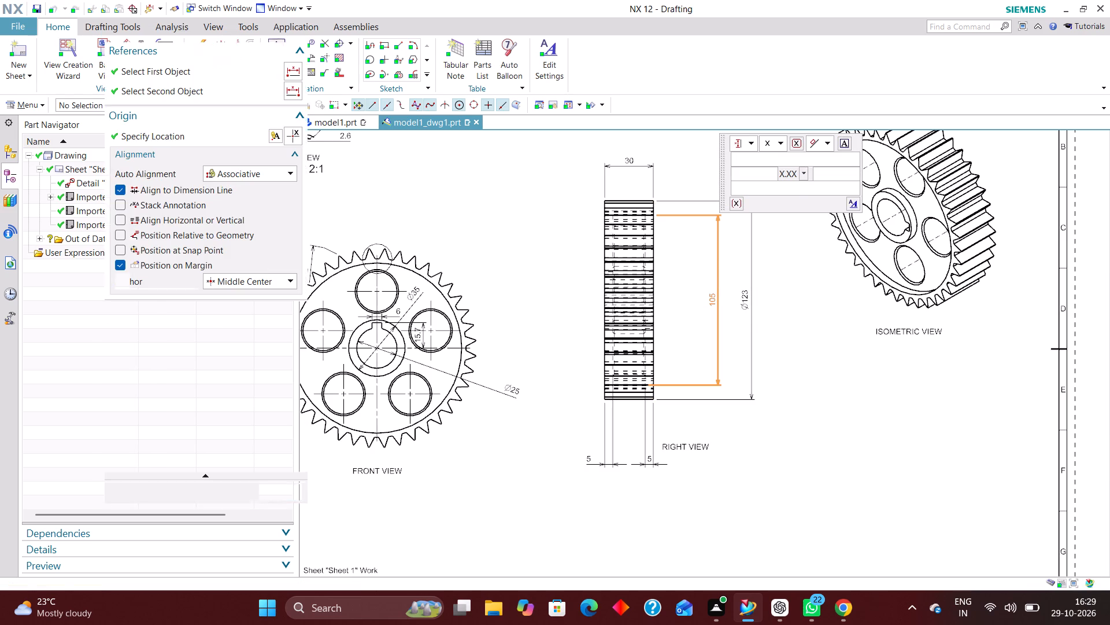
pyautogui.click(251, 328)
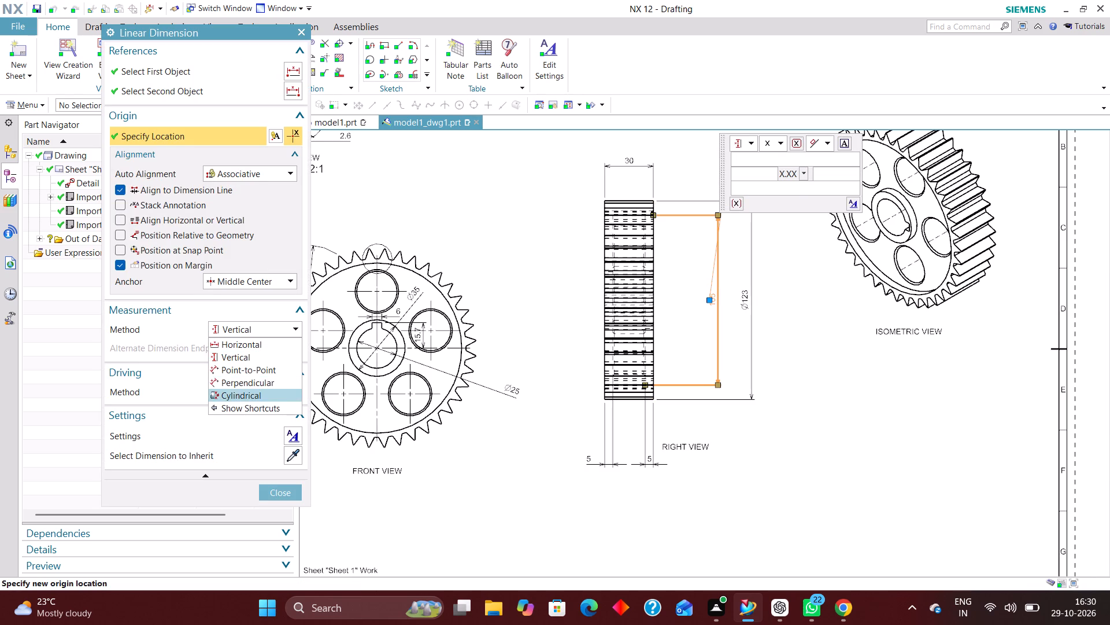
pyautogui.click(265, 394)
pyautogui.click(282, 476)
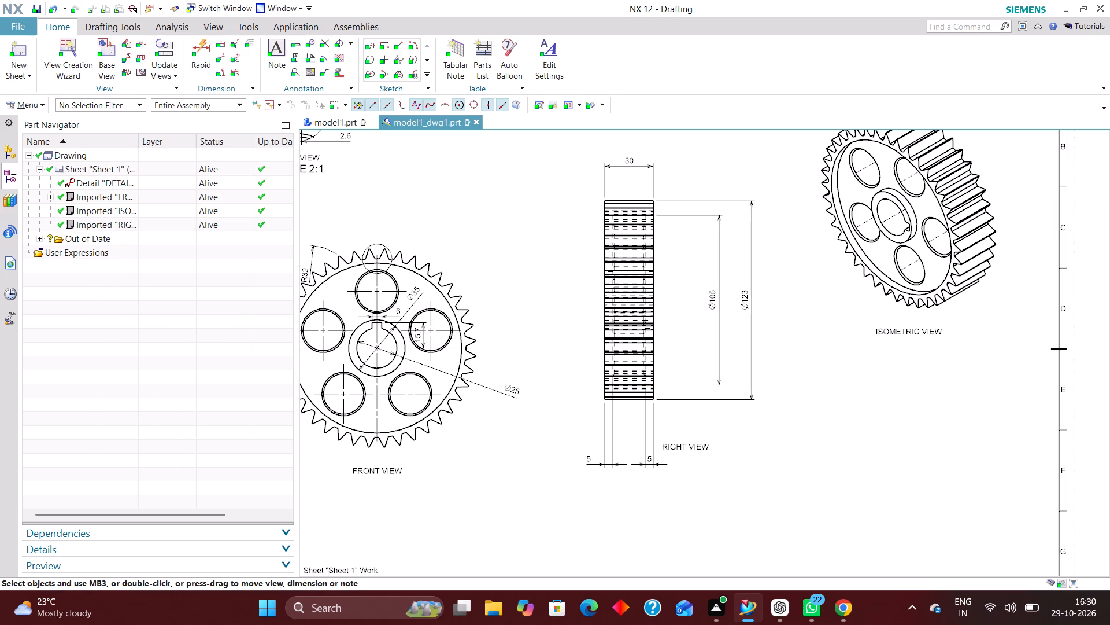
# Set the front view's Ø25 dimension to Horizontal Text orientation with its position as Text above Stub.
pyautogui.scroll(-1, 769, 427)
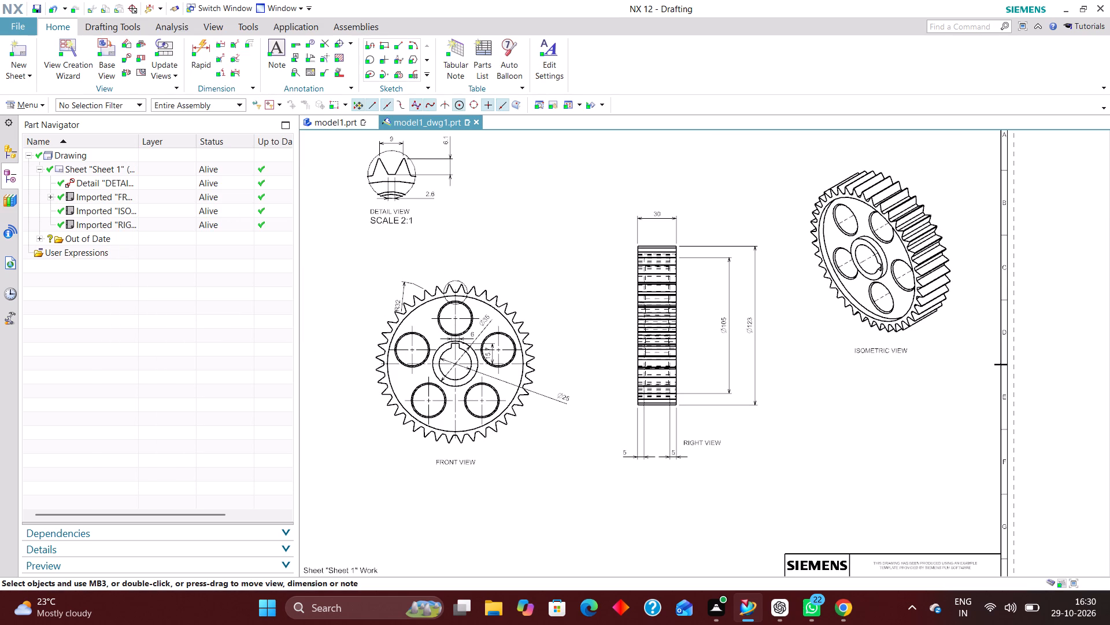
pyautogui.scroll(3, 486, 397)
pyautogui.doubleClick(630, 406)
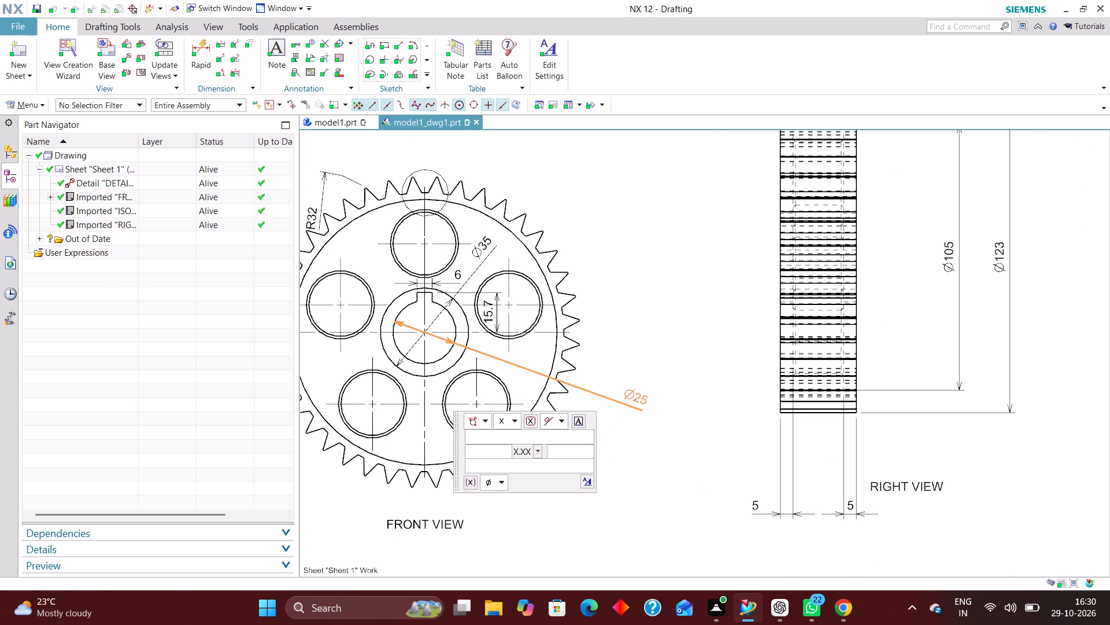
pyautogui.click(583, 481)
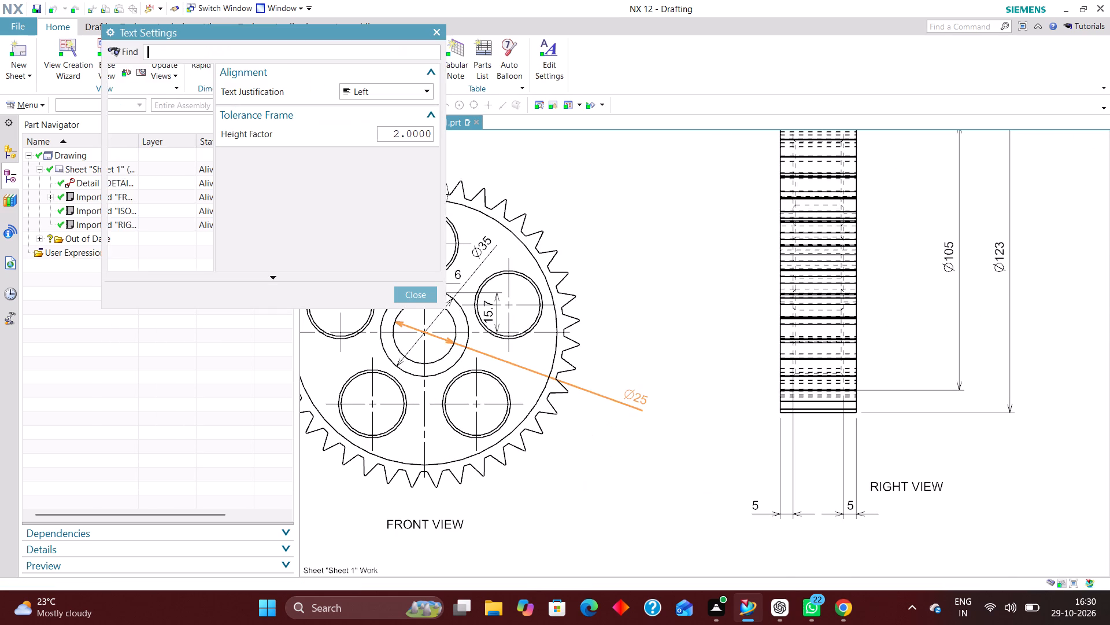
pyautogui.click(154, 144)
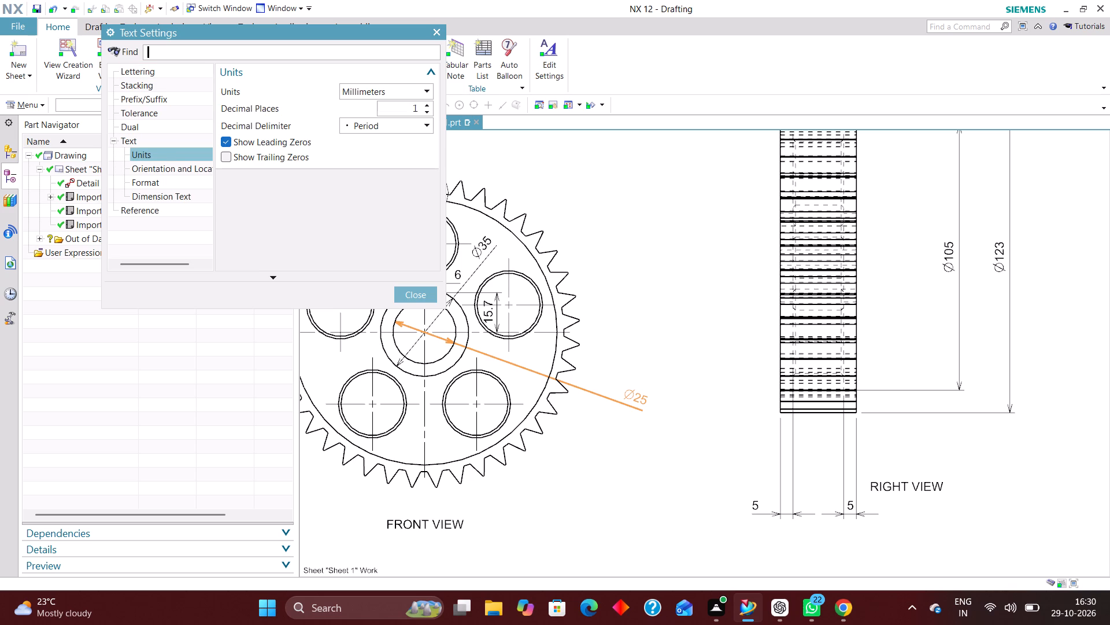
pyautogui.click(179, 168)
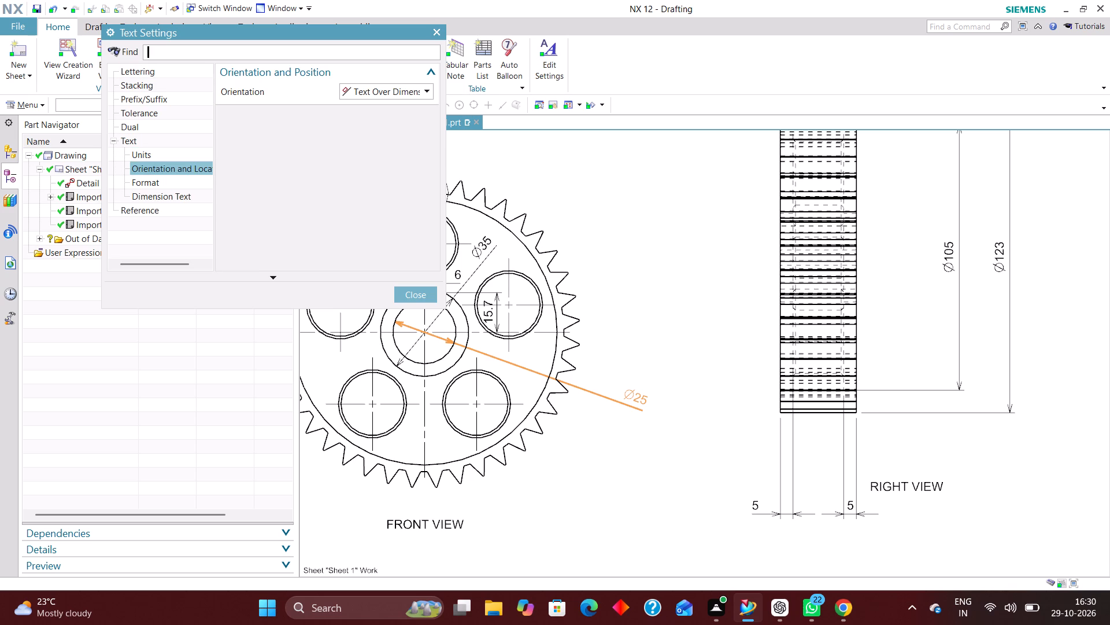
pyautogui.click(364, 87)
pyautogui.click(365, 105)
pyautogui.click(382, 111)
pyautogui.click(384, 133)
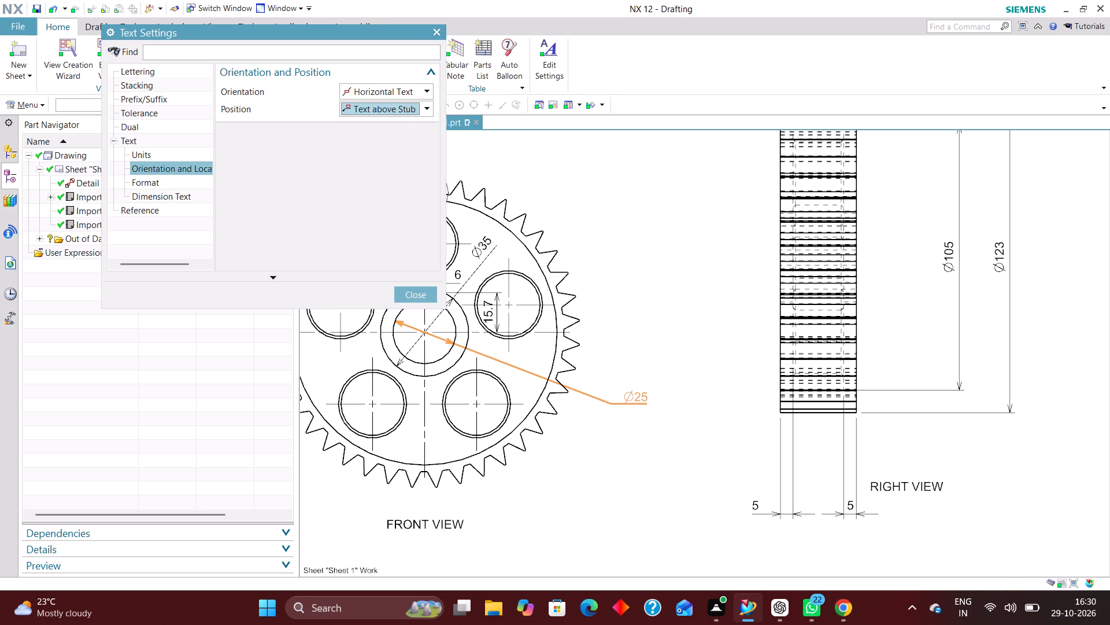
pyautogui.click(417, 296)
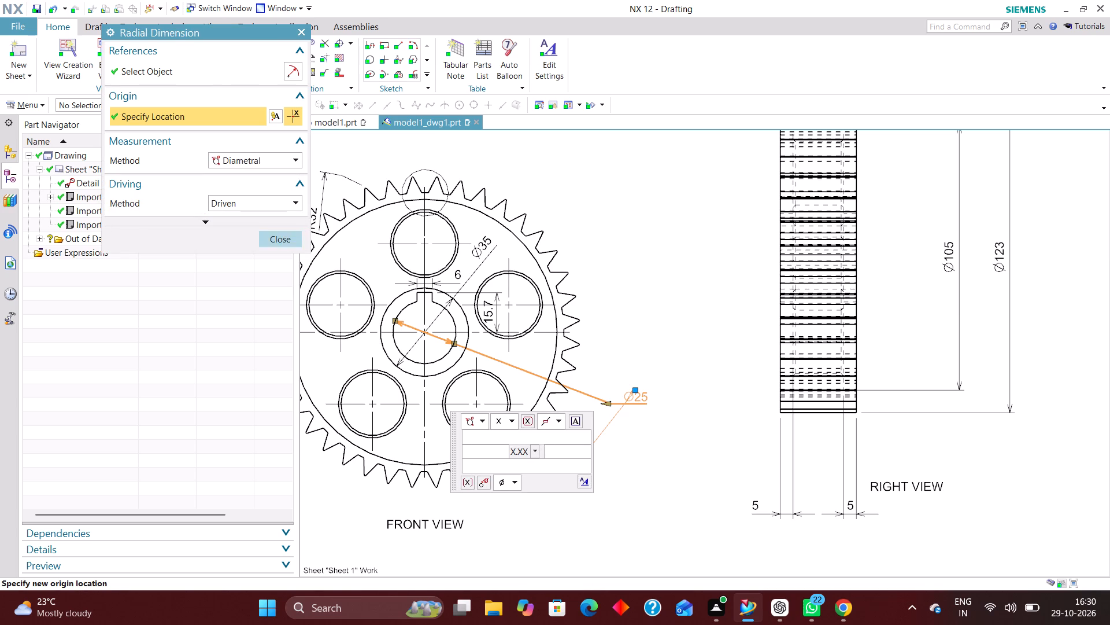
pyautogui.click(287, 235)
# Move the front view's Ø35 dimension text out beyond the gear's upper teeth.
pyautogui.moveTo(480, 249); pyautogui.dragTo(544, 161)
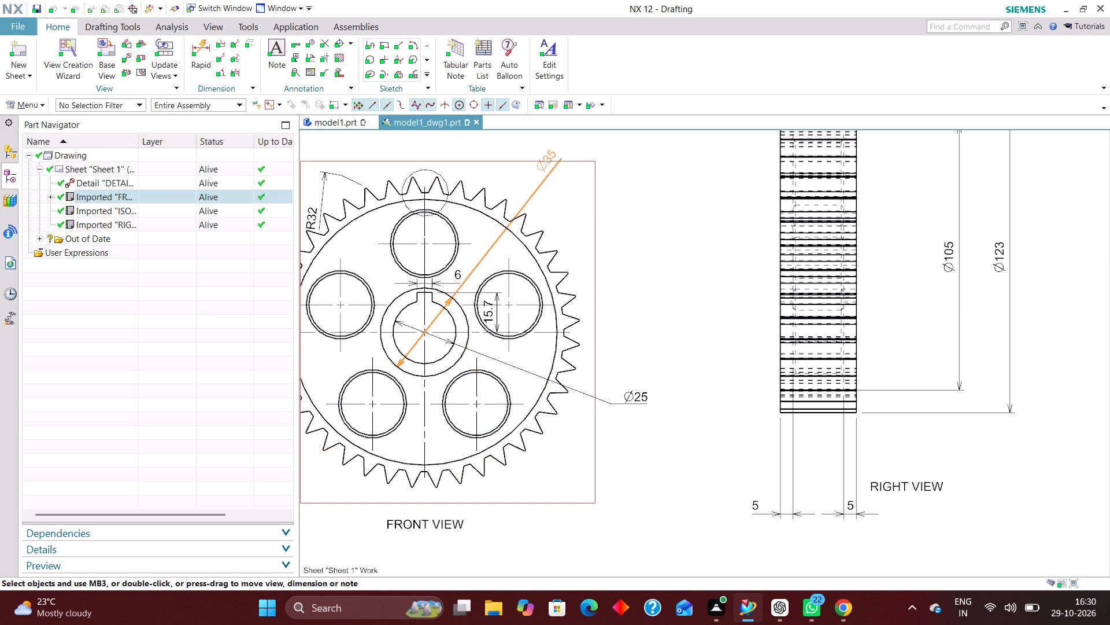
pyautogui.moveTo(544, 161); pyautogui.dragTo(541, 167)
# Set the Ø35 dimension to Horizontal Text orientation with its position as Text above Stub.
pyautogui.doubleClick(546, 168)
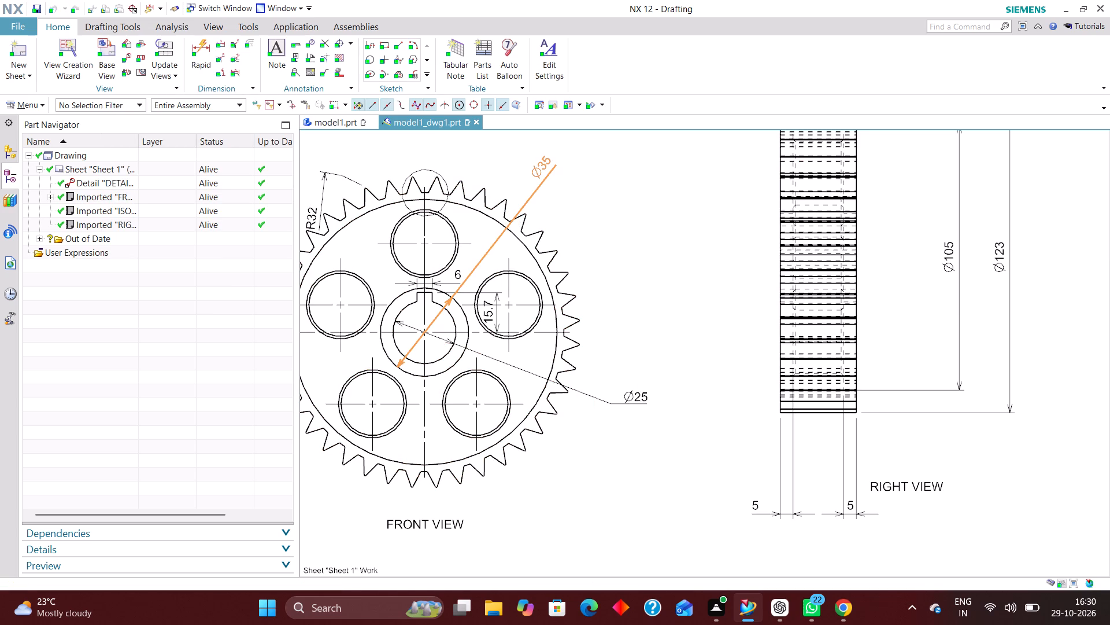
pyautogui.click(502, 200)
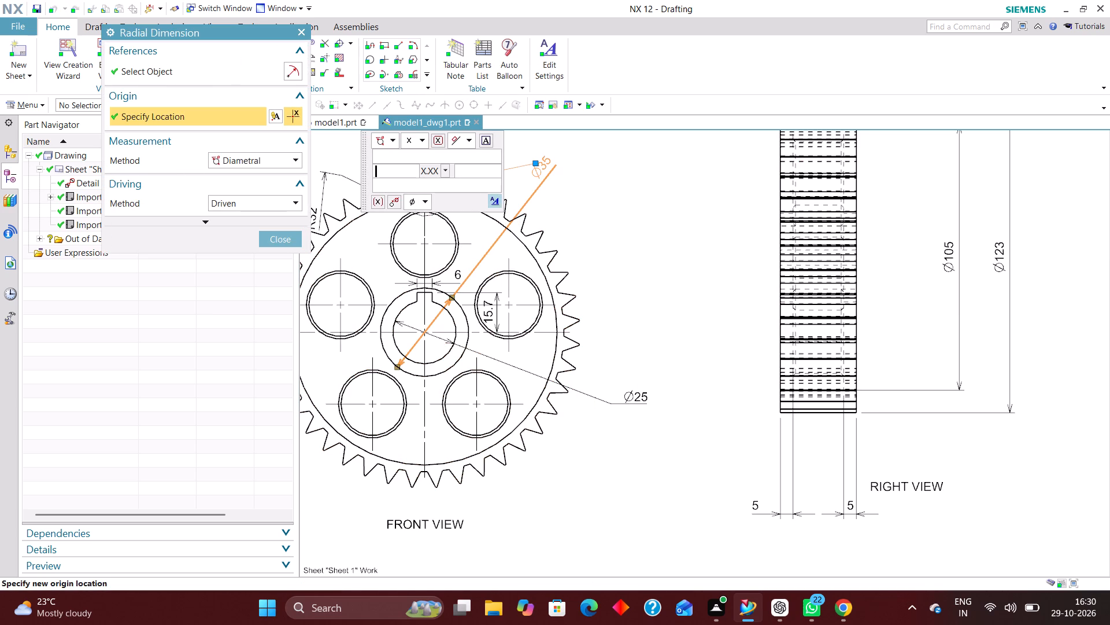
pyautogui.click(494, 200)
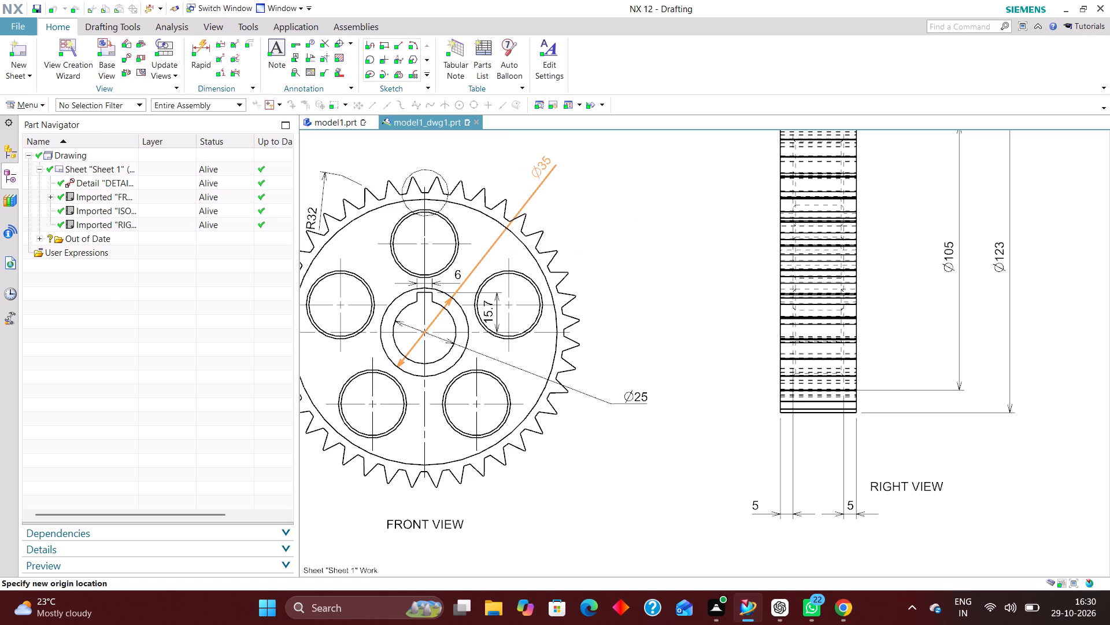
pyautogui.click(393, 94)
pyautogui.click(394, 106)
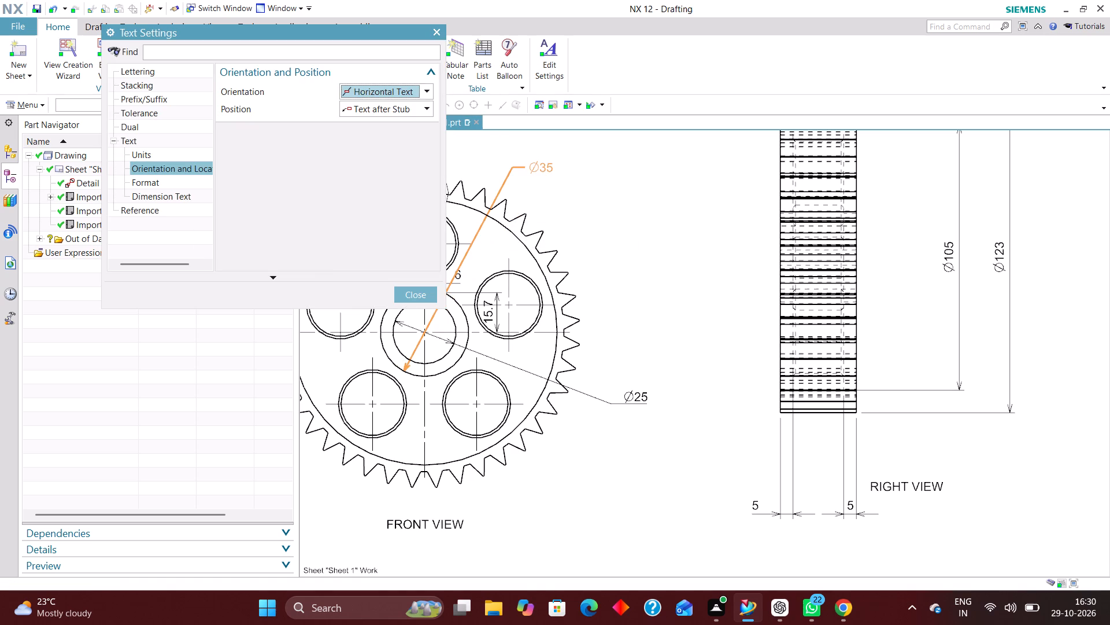
pyautogui.click(409, 108)
pyautogui.click(409, 132)
pyautogui.click(413, 291)
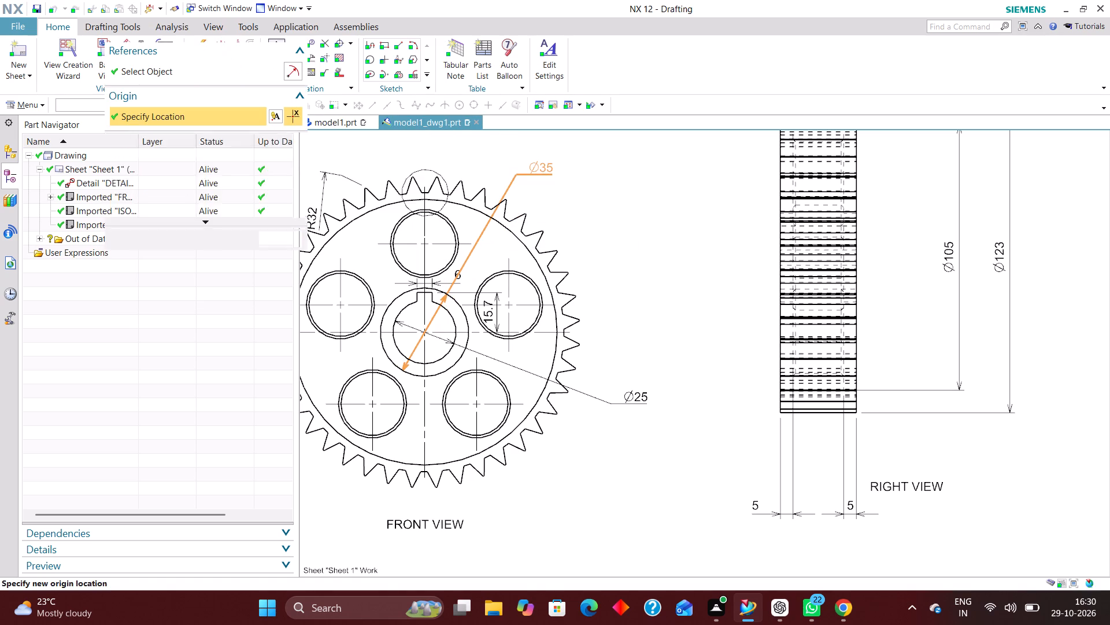
pyautogui.click(276, 238)
# Examine the sheet's views, dimensions and title block, finishing with the whole sheet in view.
pyautogui.scroll(-3, 583, 257)
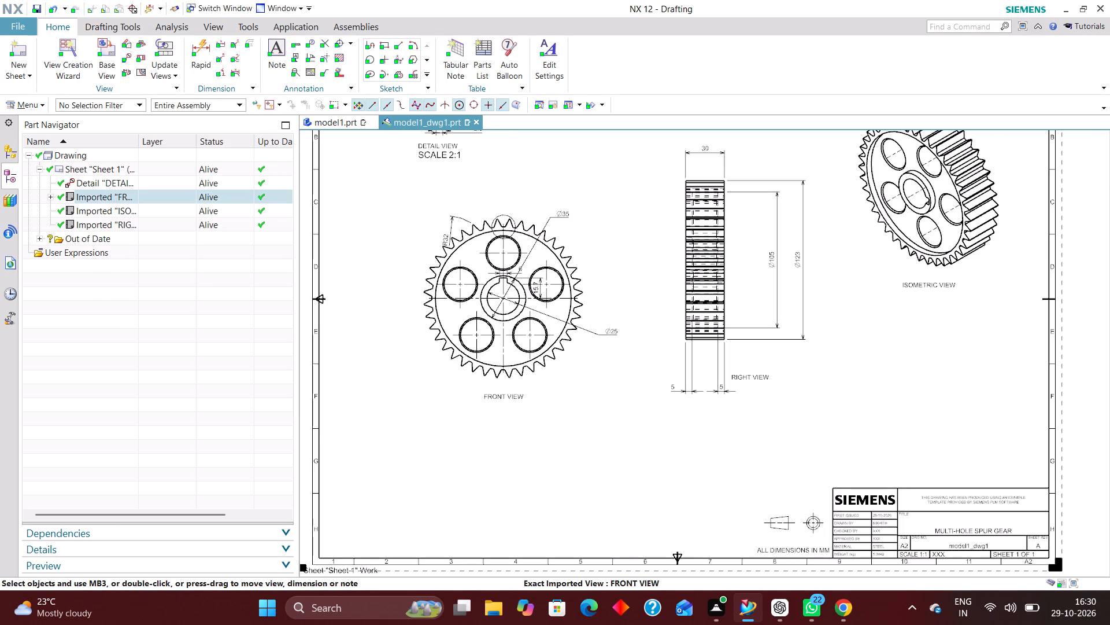
pyautogui.scroll(-1, 631, 269)
pyautogui.scroll(1, 547, 297)
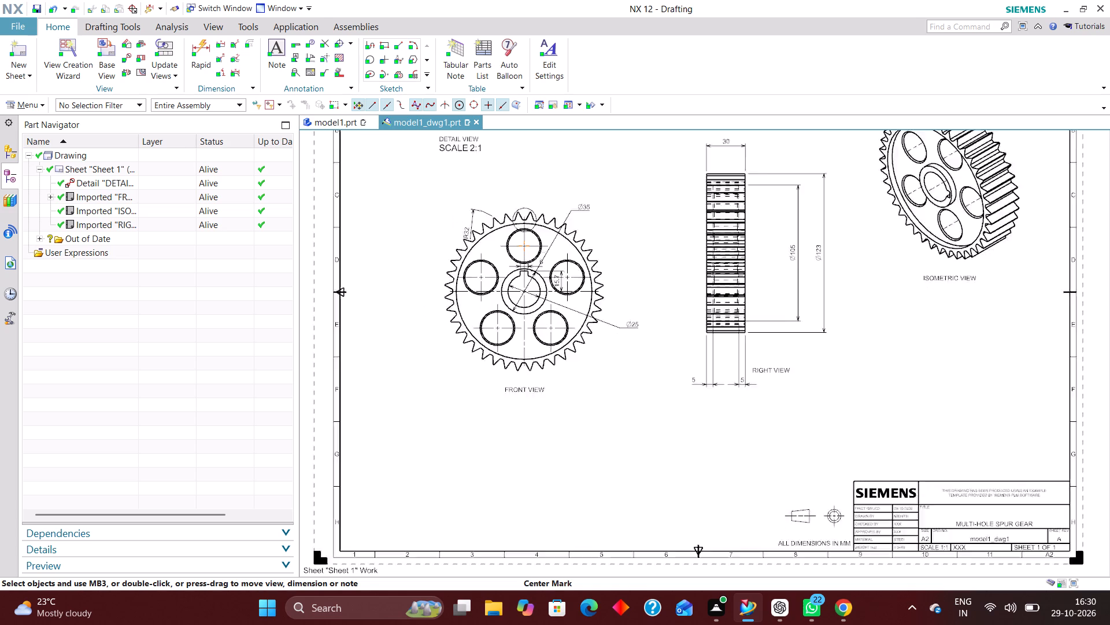
pyautogui.scroll(2, 547, 298)
pyautogui.scroll(-2, 500, 301)
pyautogui.scroll(-1, 604, 438)
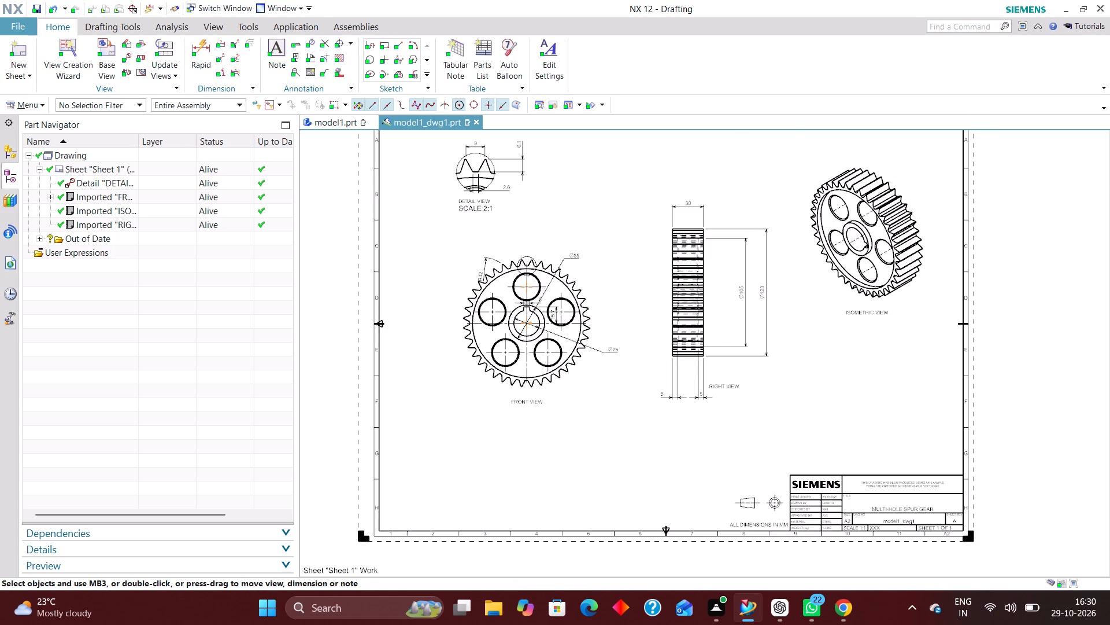
pyautogui.scroll(2, 850, 291)
pyautogui.scroll(-2, 693, 392)
pyautogui.scroll(3, 489, 209)
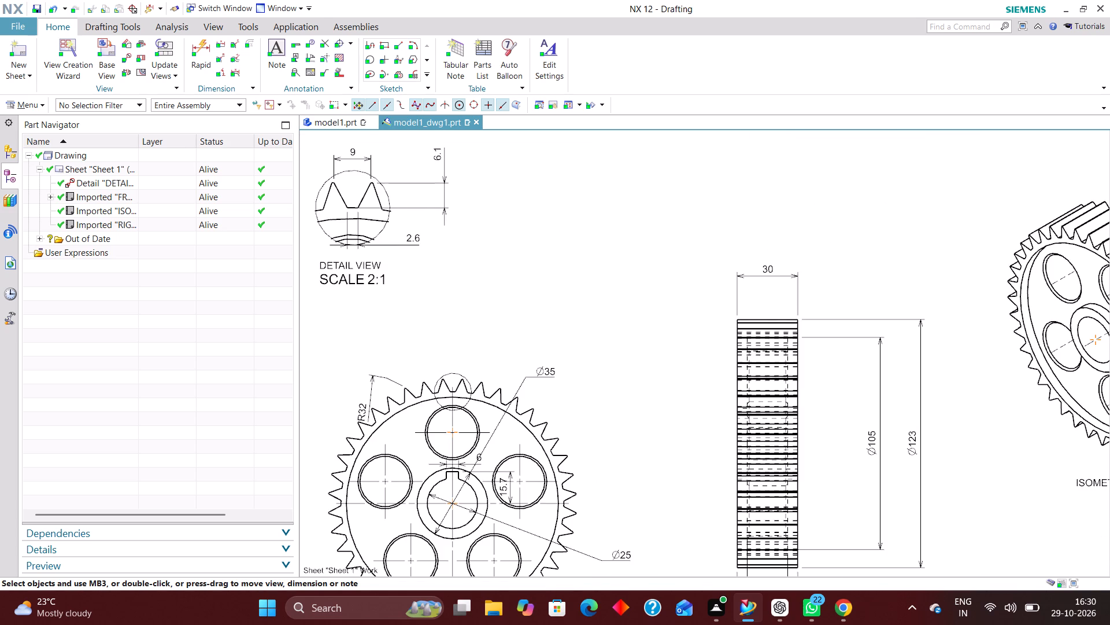
pyautogui.moveTo(600, 185); pyautogui.dragTo(551, 247, button='right')
pyautogui.scroll(4, 891, 558)
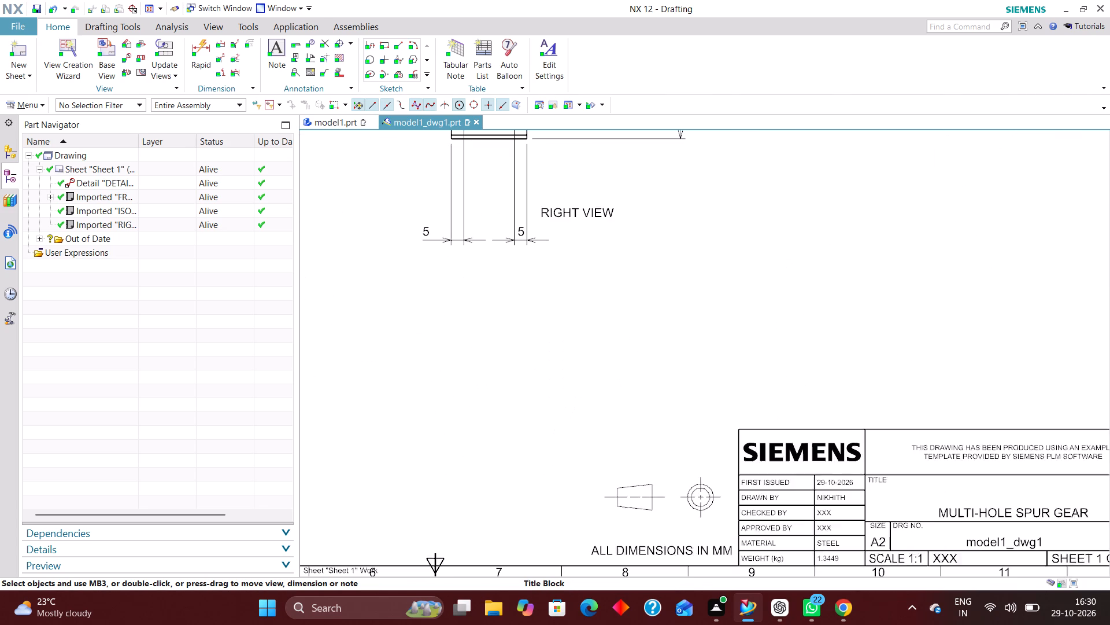
pyautogui.scroll(-4, 848, 523)
pyautogui.moveTo(849, 388); pyautogui.dragTo(816, 443, button='right')
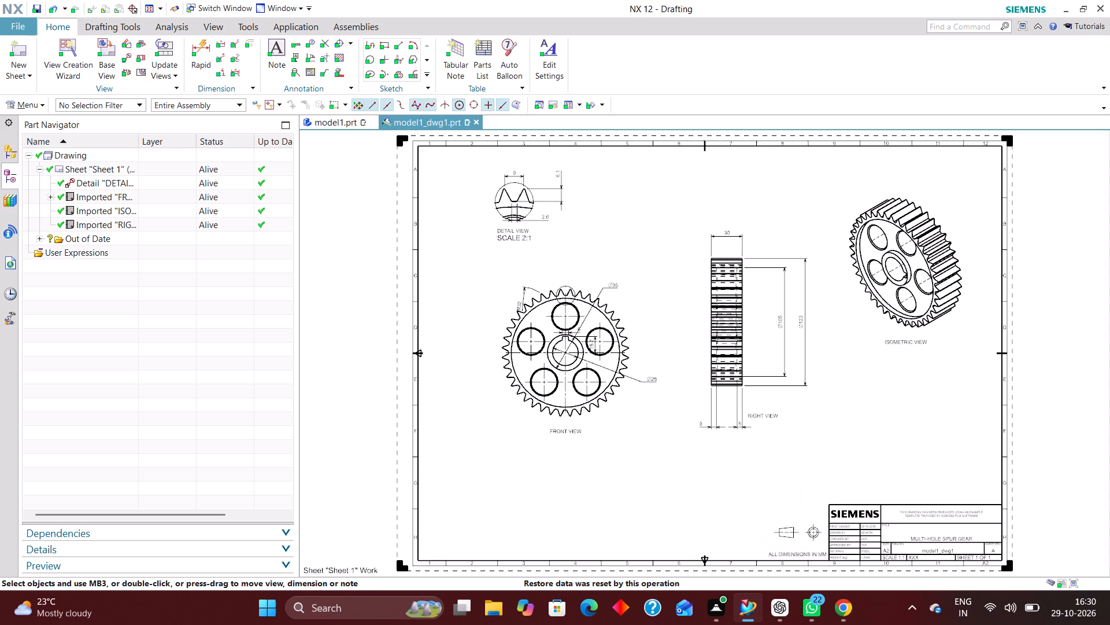